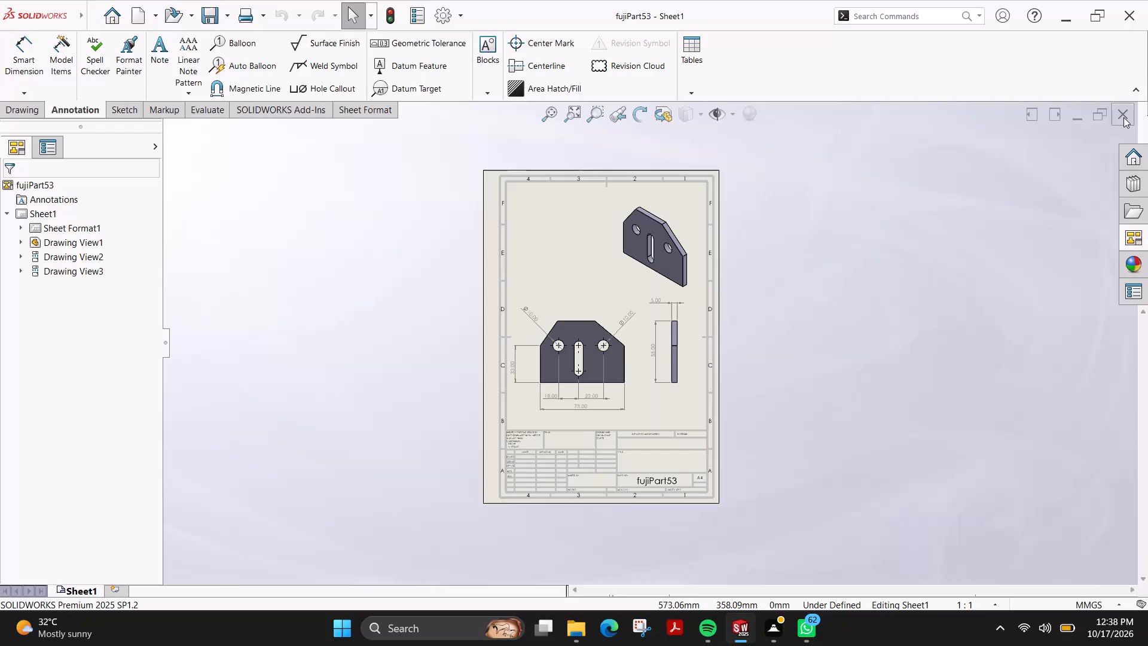
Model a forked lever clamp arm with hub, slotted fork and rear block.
Close the open fujiPart53 drawing and the remaining open document.
click(1123, 119)
double_click(1123, 119)
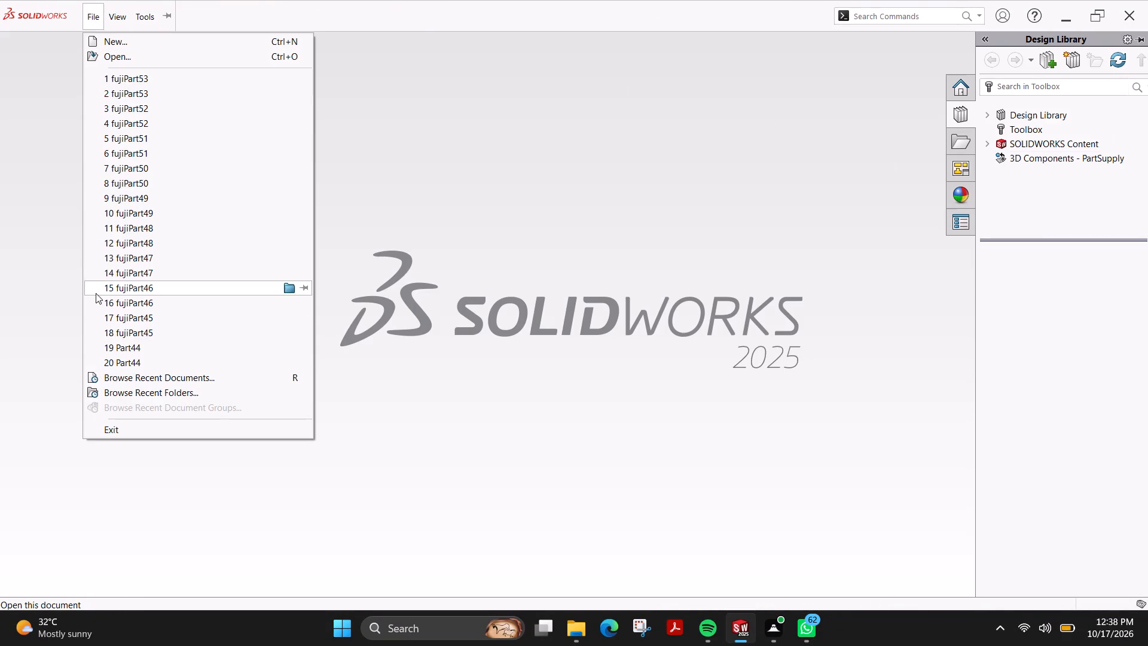
click(25, 173)
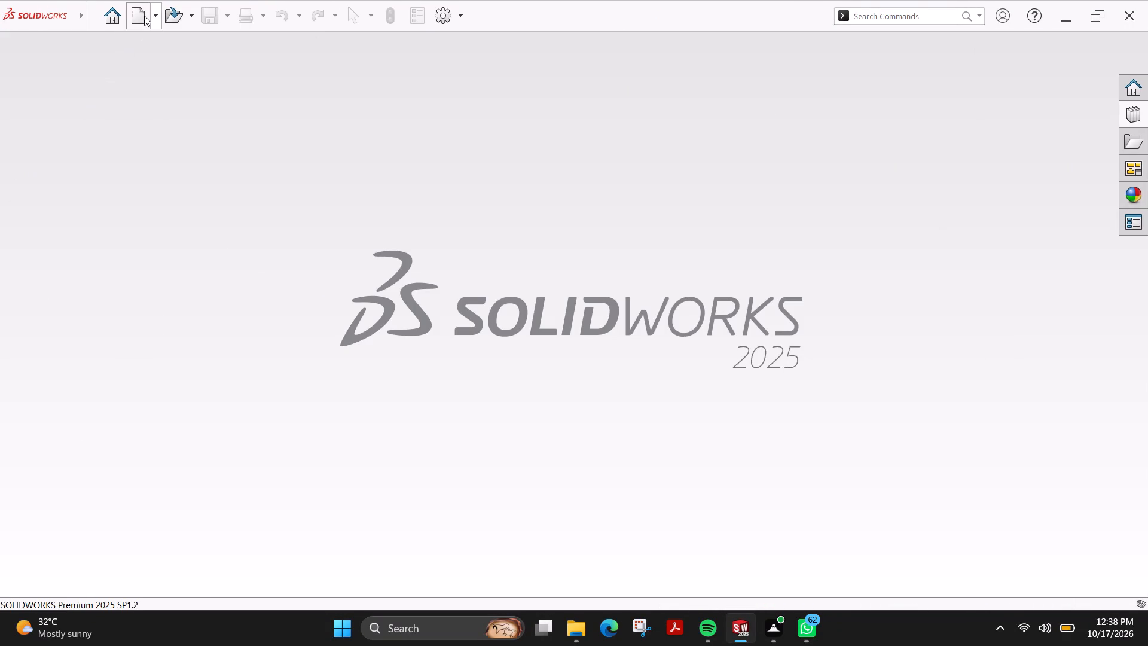
Create a new part document.
click(144, 16)
click(279, 294)
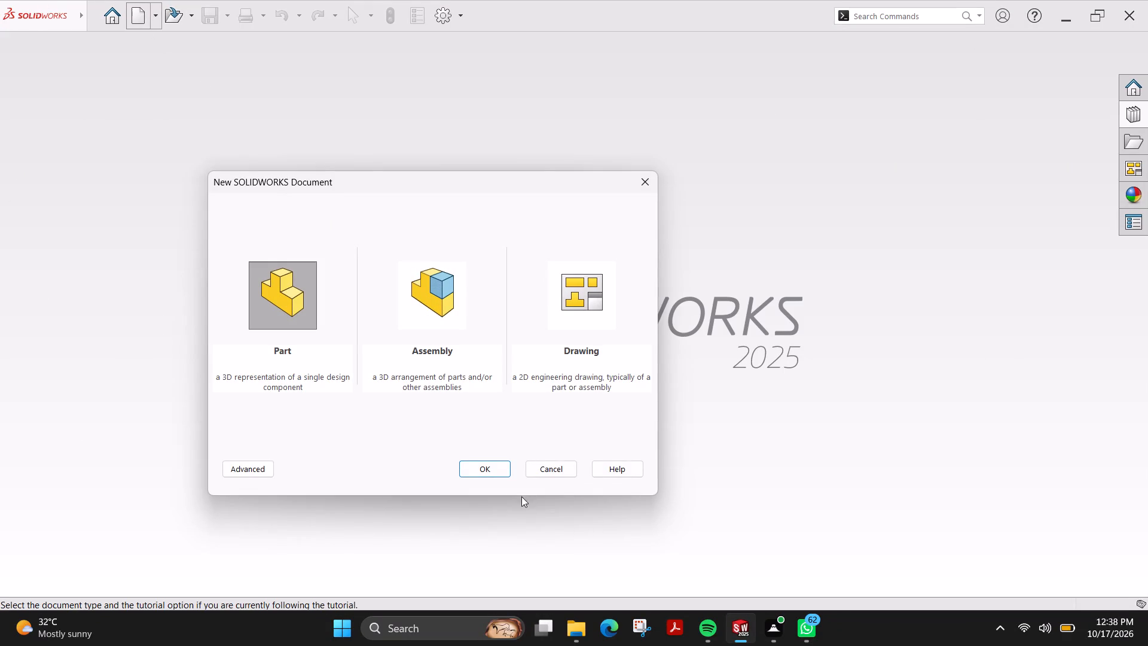
click(500, 471)
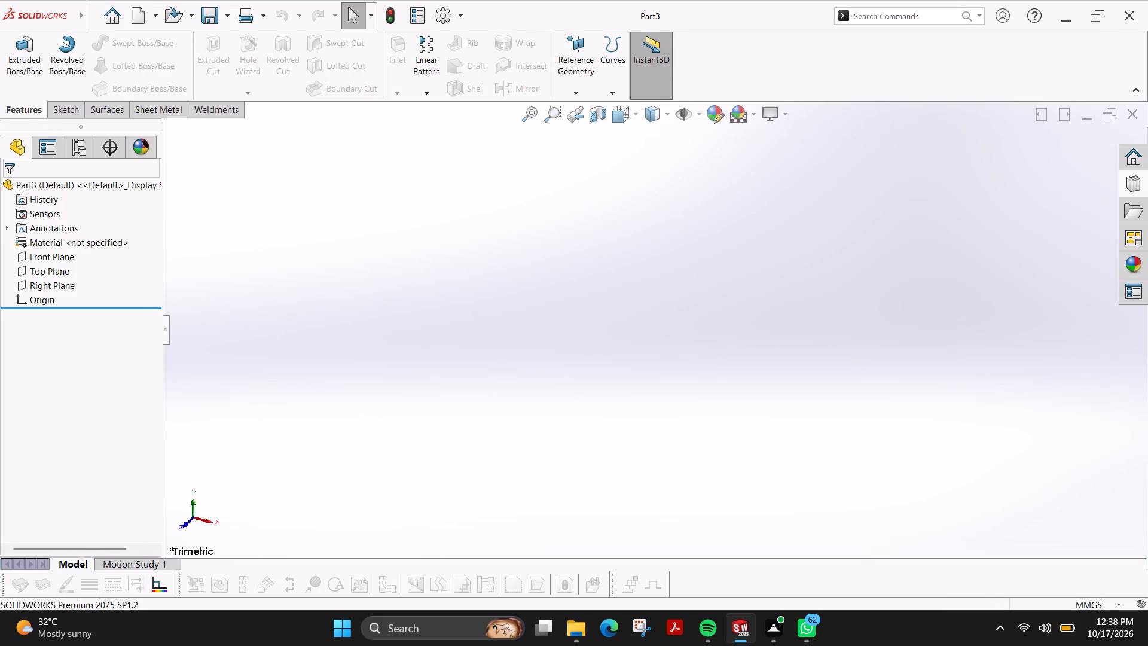
On the Top Plane, sketch two concentric circles centred on the origin with radii of about 43 mm and 32 mm.
click(66, 115)
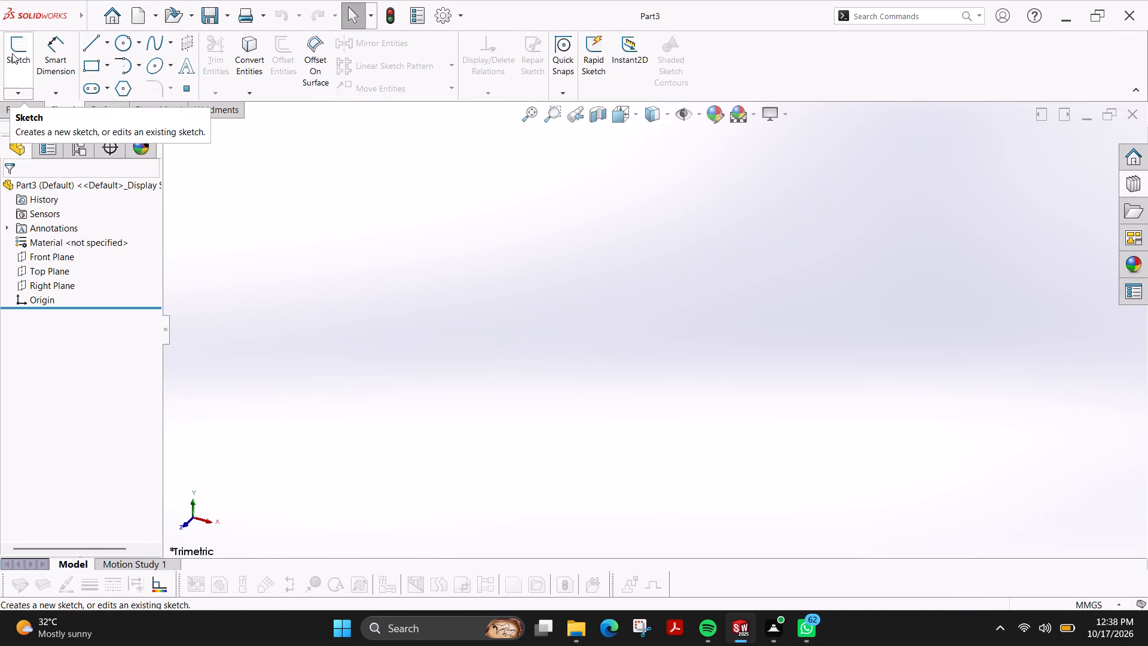
click(12, 53)
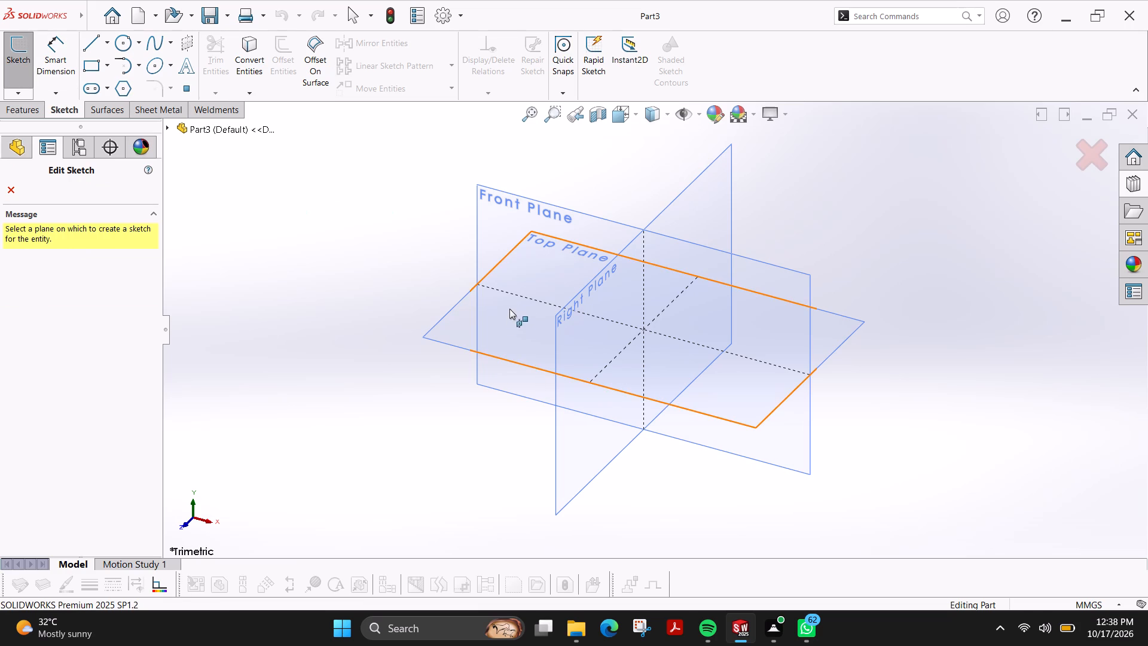
click(484, 323)
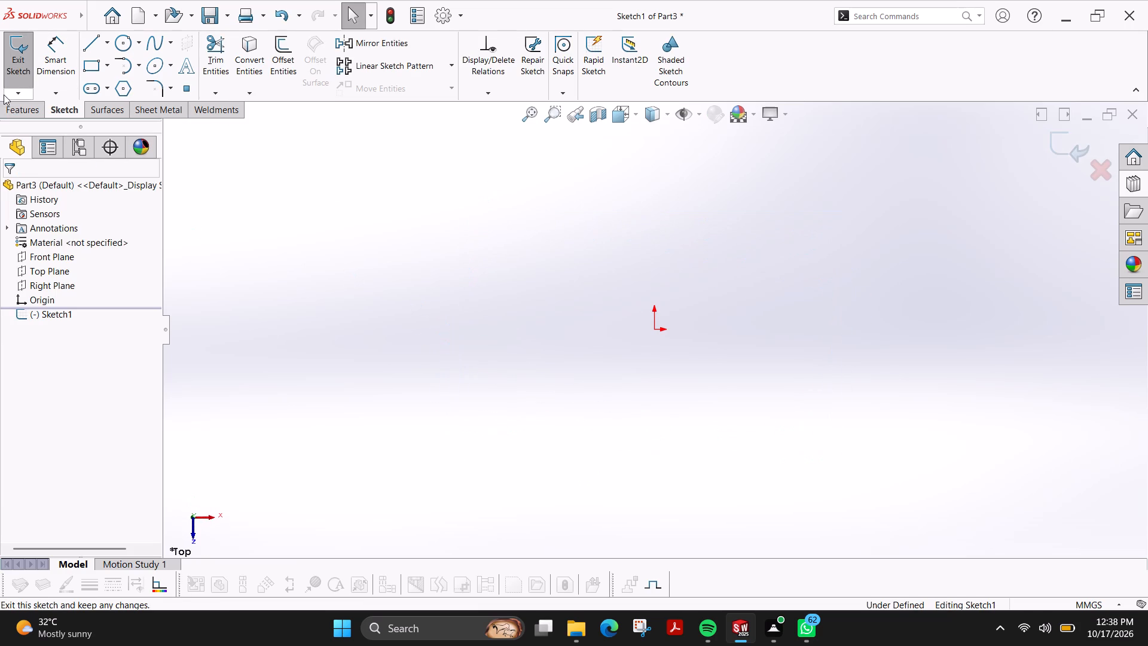
click(125, 41)
click(655, 328)
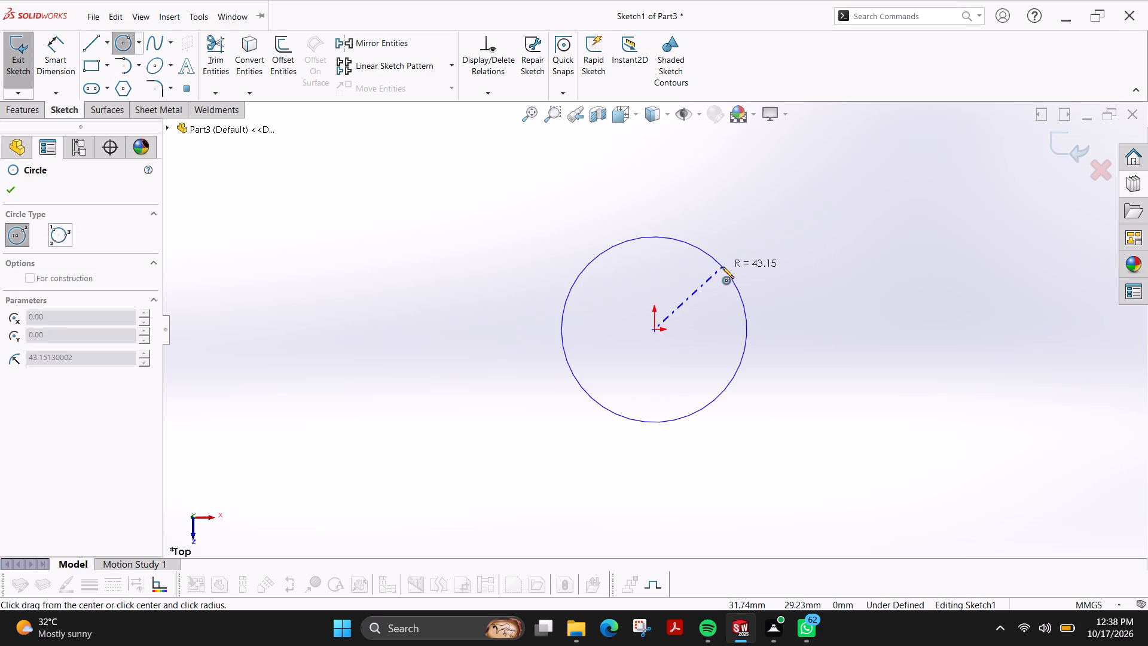
click(722, 267)
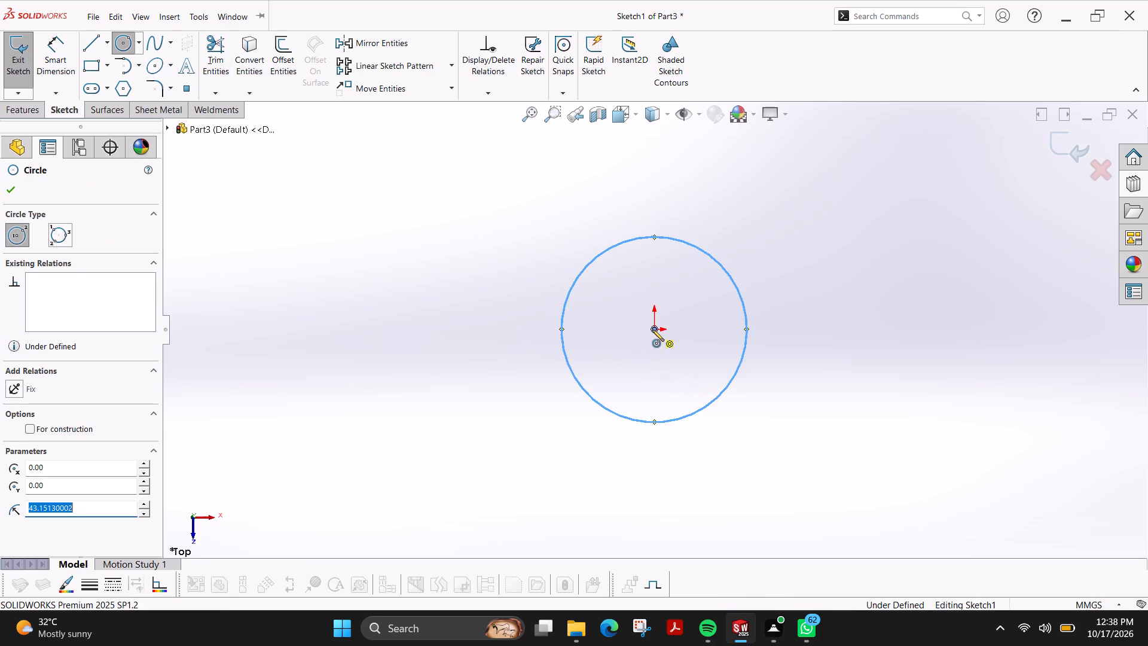
click(652, 330)
click(705, 285)
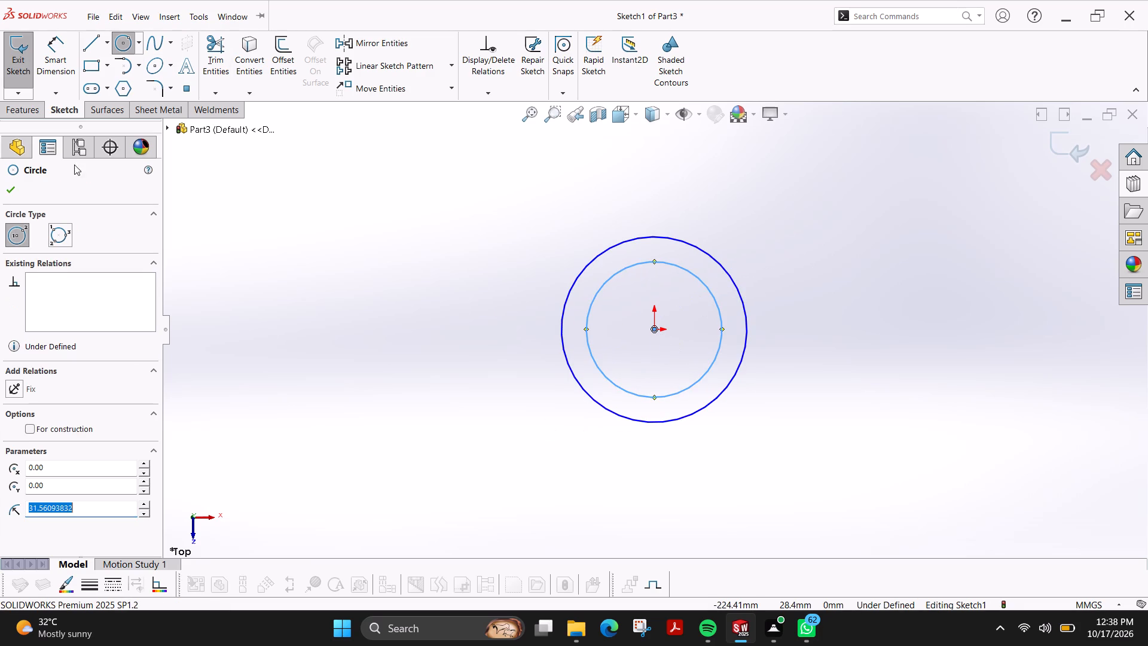
Dimension the outer circle's diameter to 65 mm and the inner circle's diameter to 45 mm.
click(54, 78)
click(645, 240)
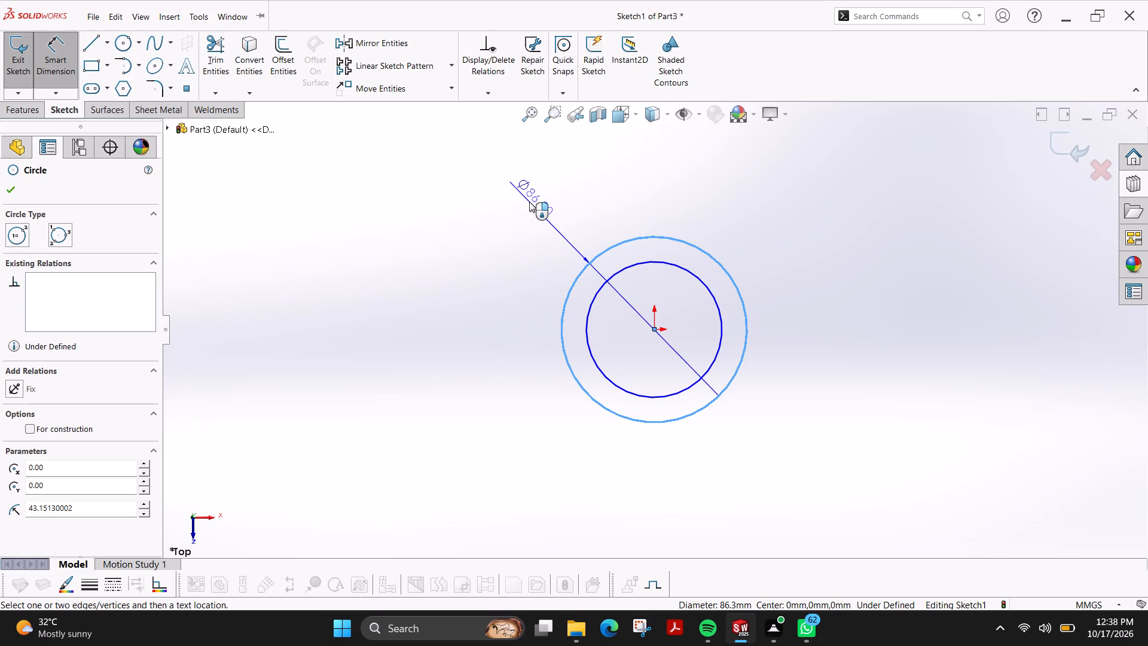
click(529, 202)
text(65)
key(Return)
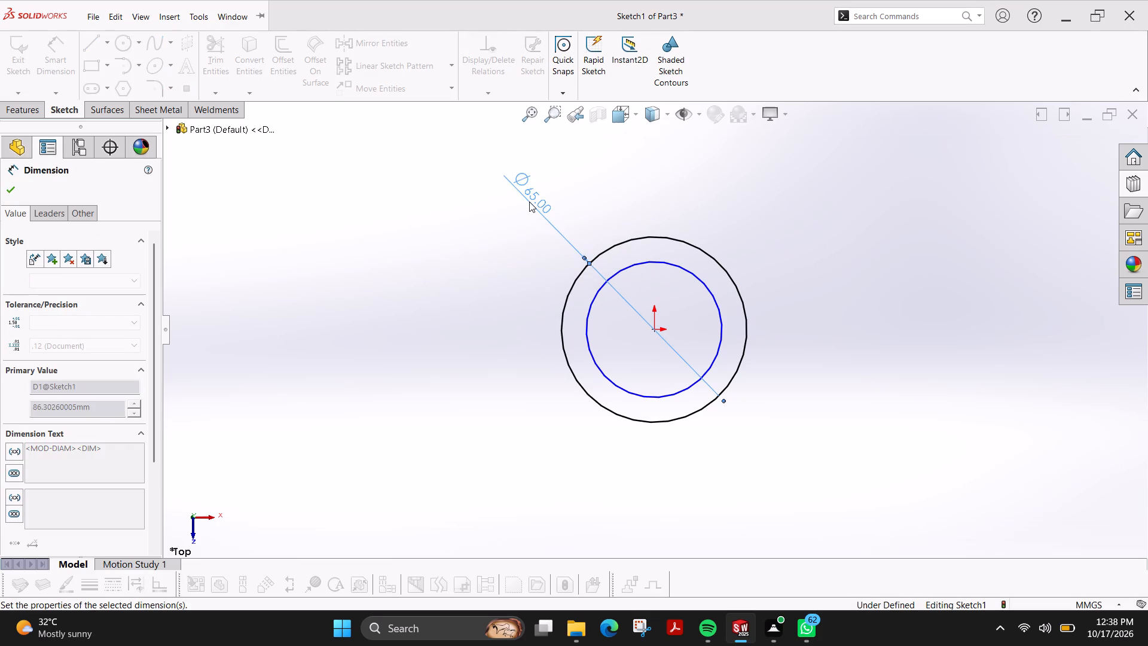
click(600, 293)
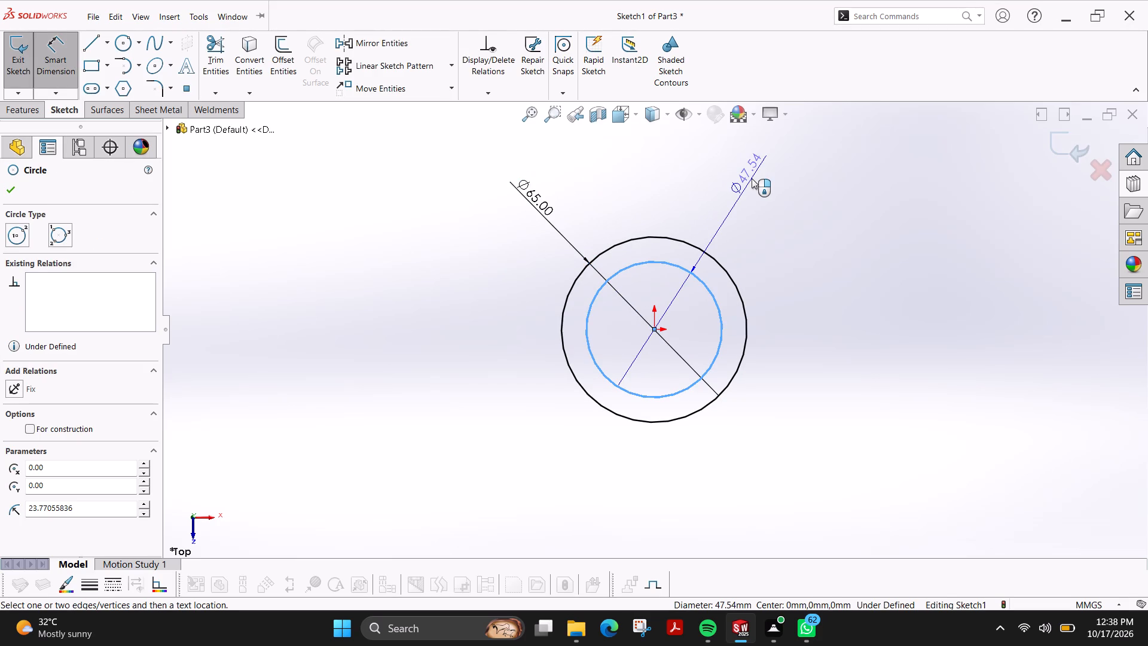
click(752, 178)
text(45)
key(Return)
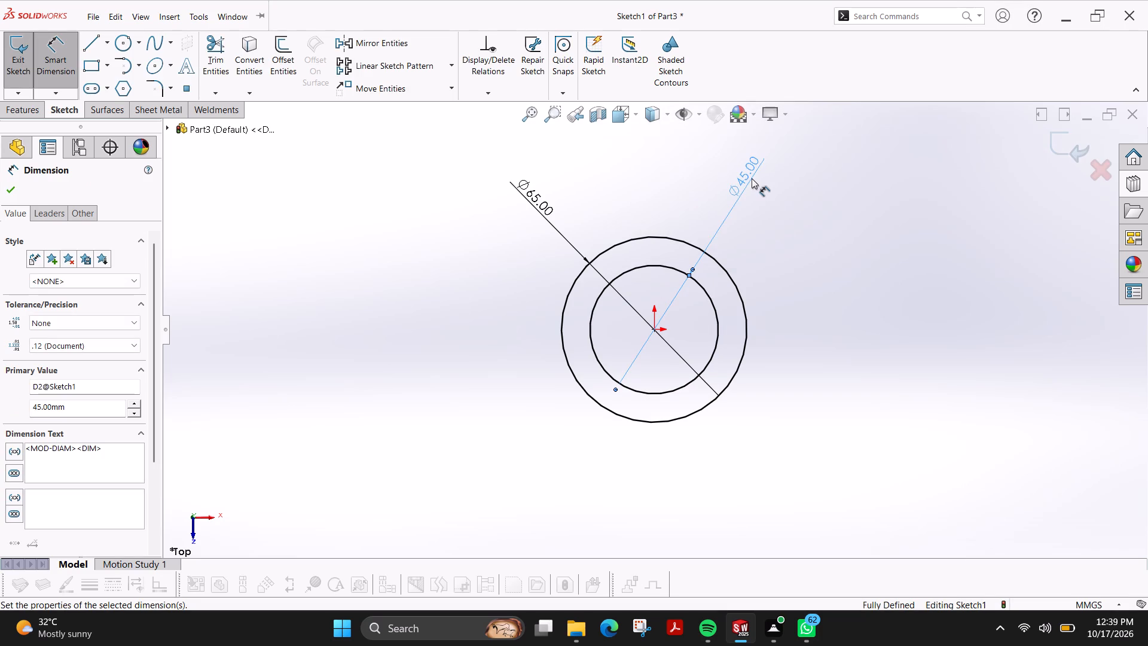
Extrude the ring profile as a blind boss 40 mm upward.
click(15, 114)
click(19, 87)
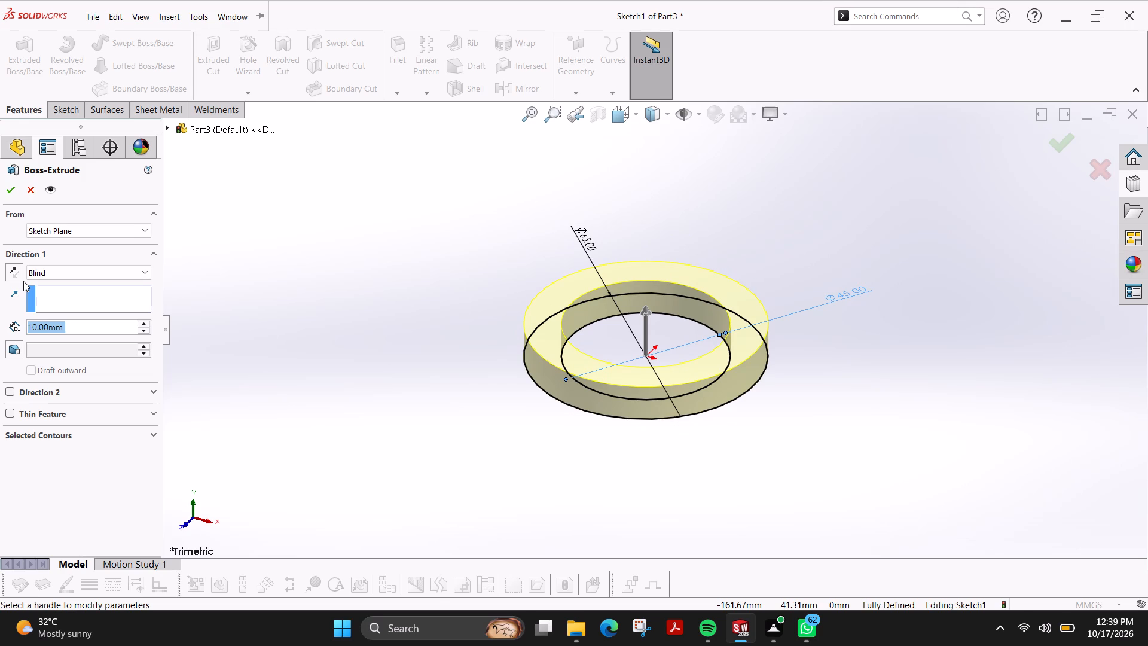
text(40)
key(Return)
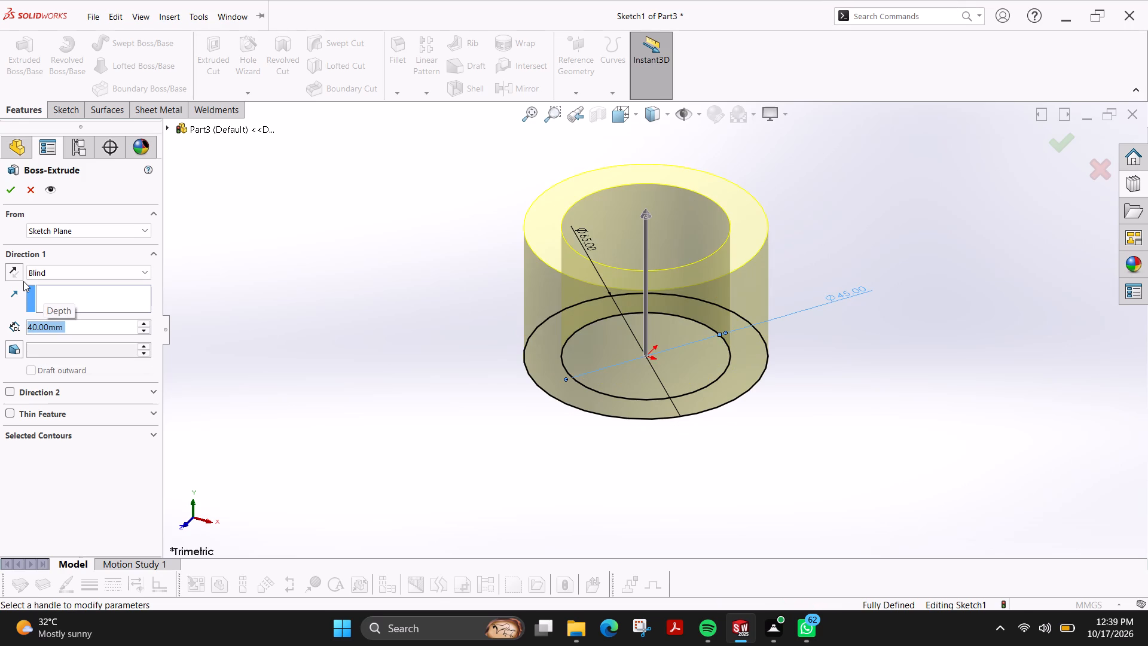
click(11, 196)
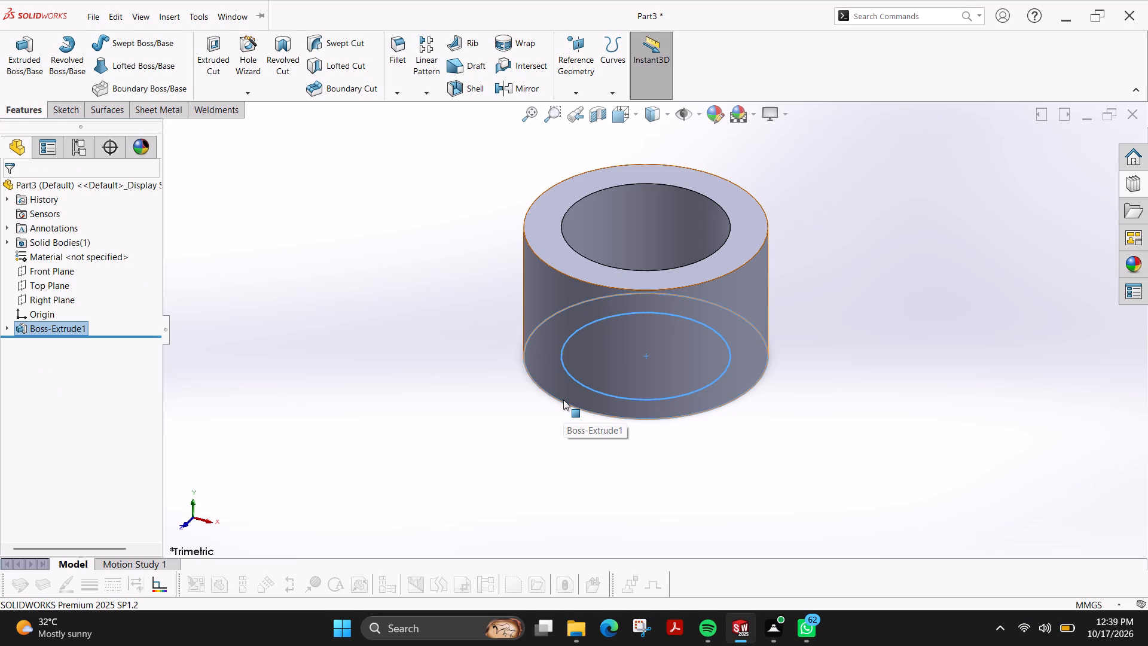
Create a reference plane from the Top Plane with an offset of 0 mm.
click(572, 95)
click(589, 106)
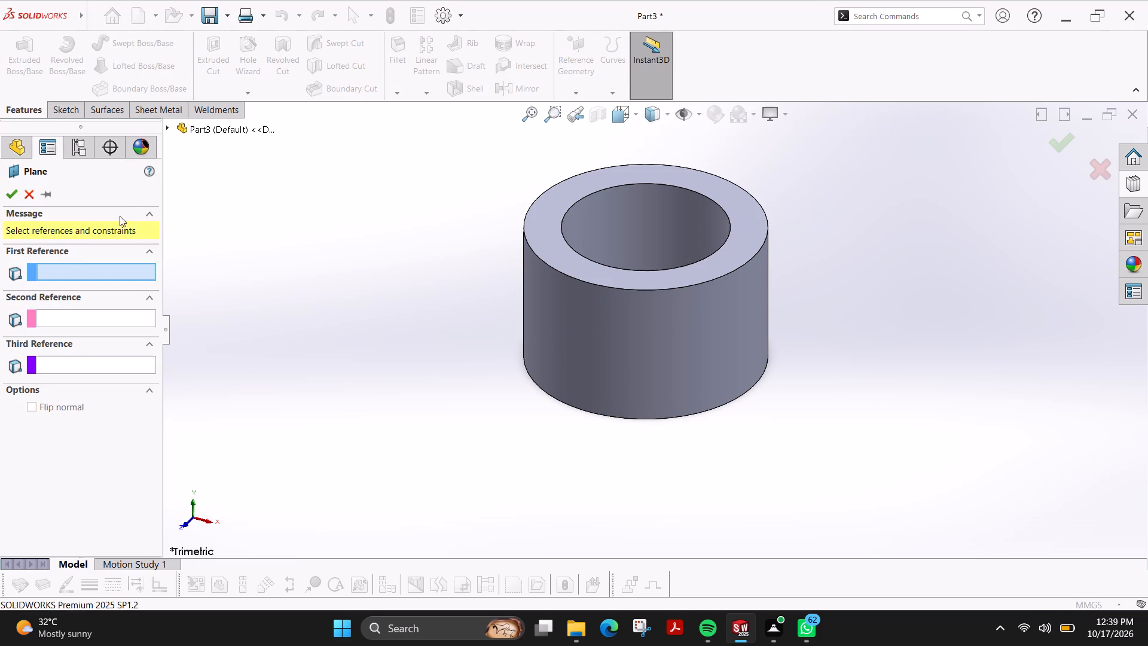
click(167, 127)
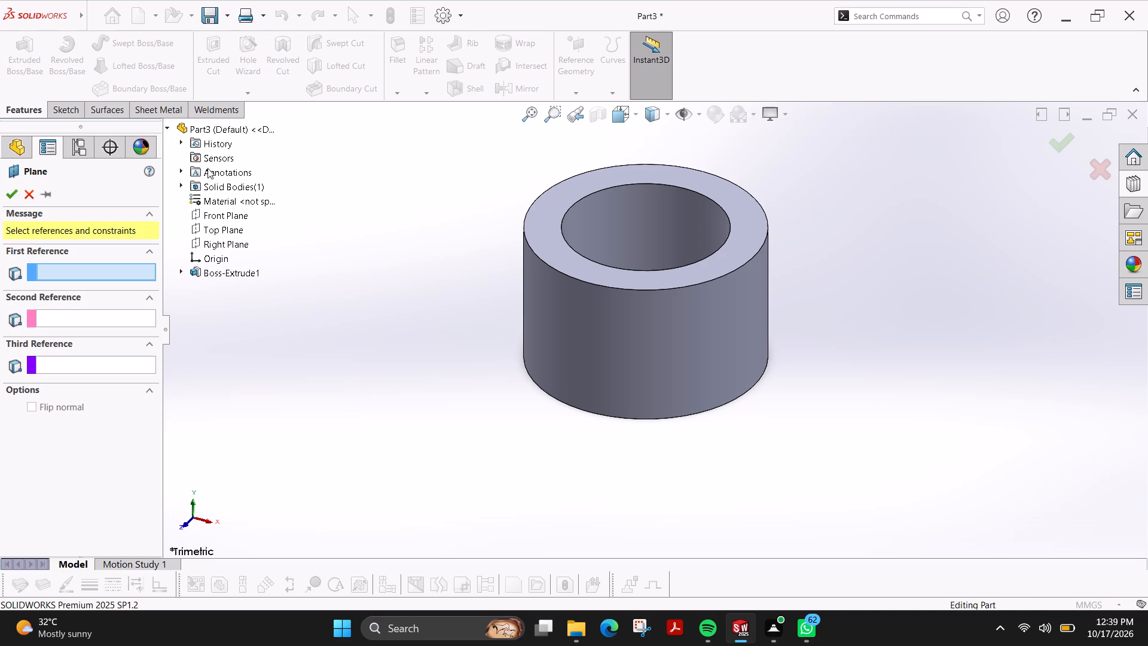
click(233, 229)
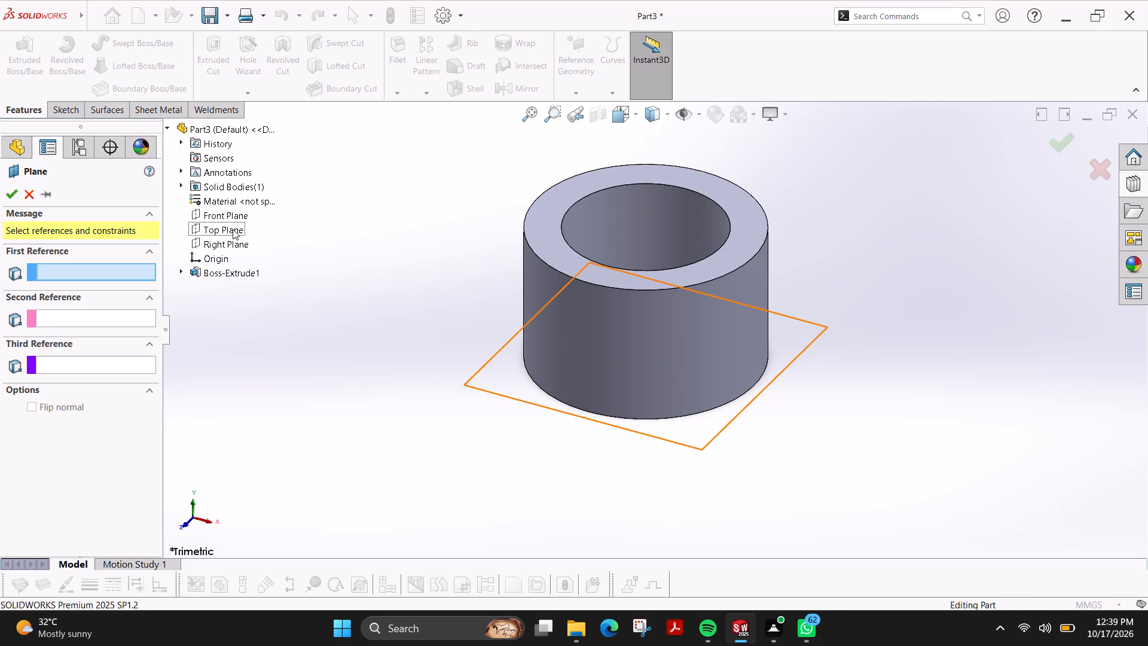
click(138, 384)
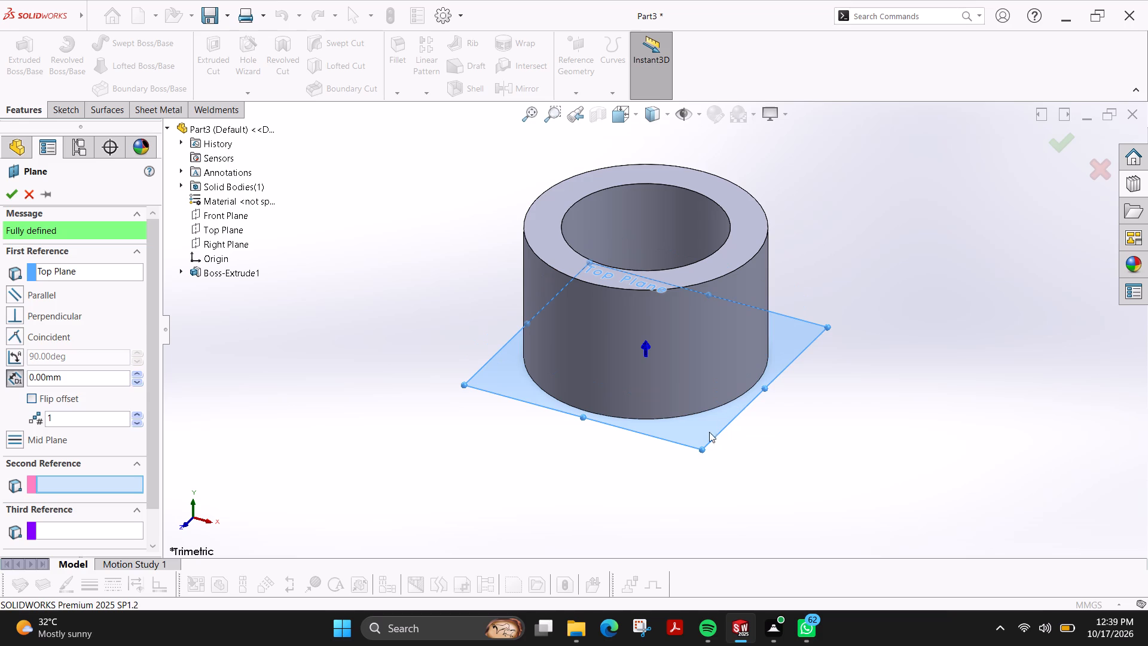
drag(764, 389, 981, 426)
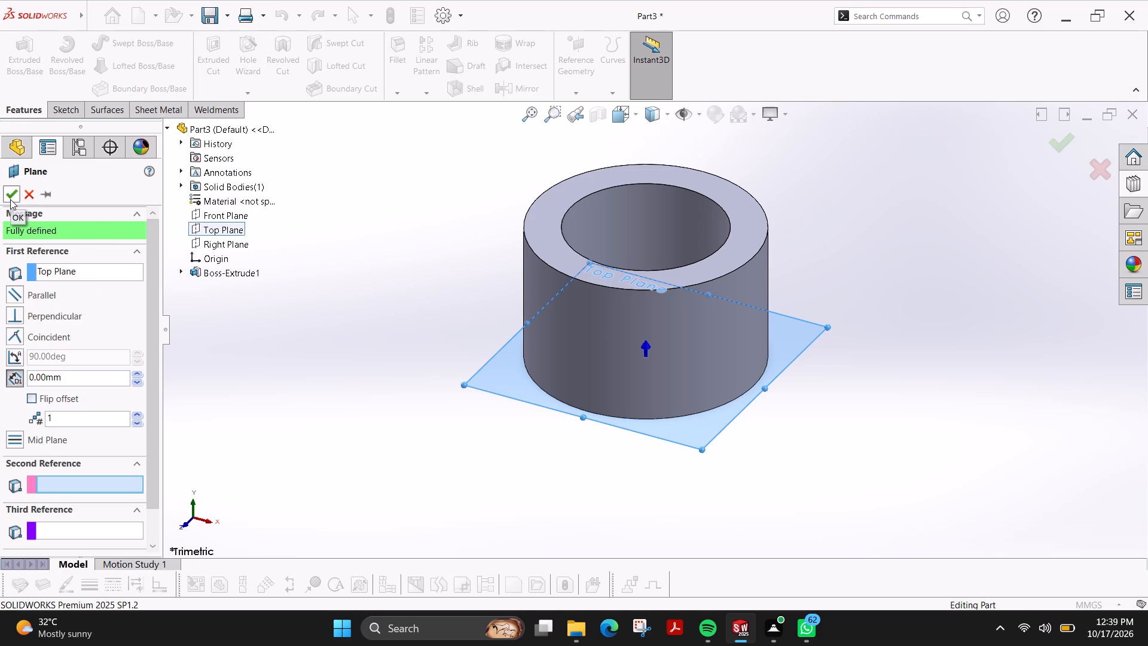
click(10, 199)
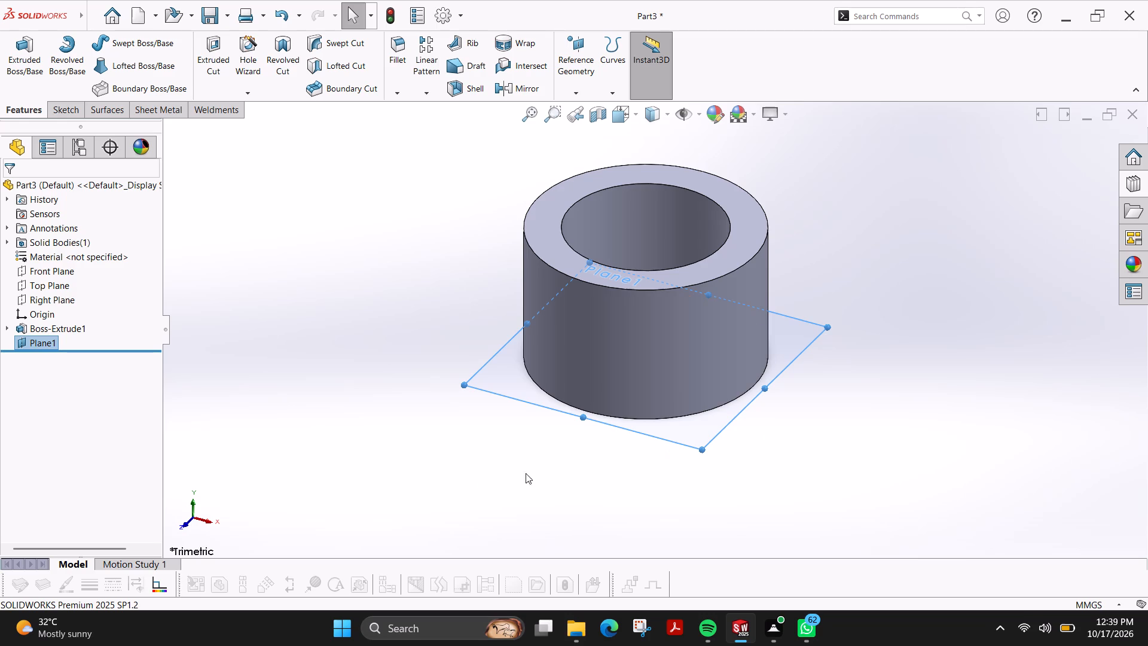
Enlarge the new reference plane's displayed boundary so it extends well beyond the ring.
drag(766, 388, 1002, 424)
drag(1039, 387, 1095, 260)
drag(857, 489, 842, 510)
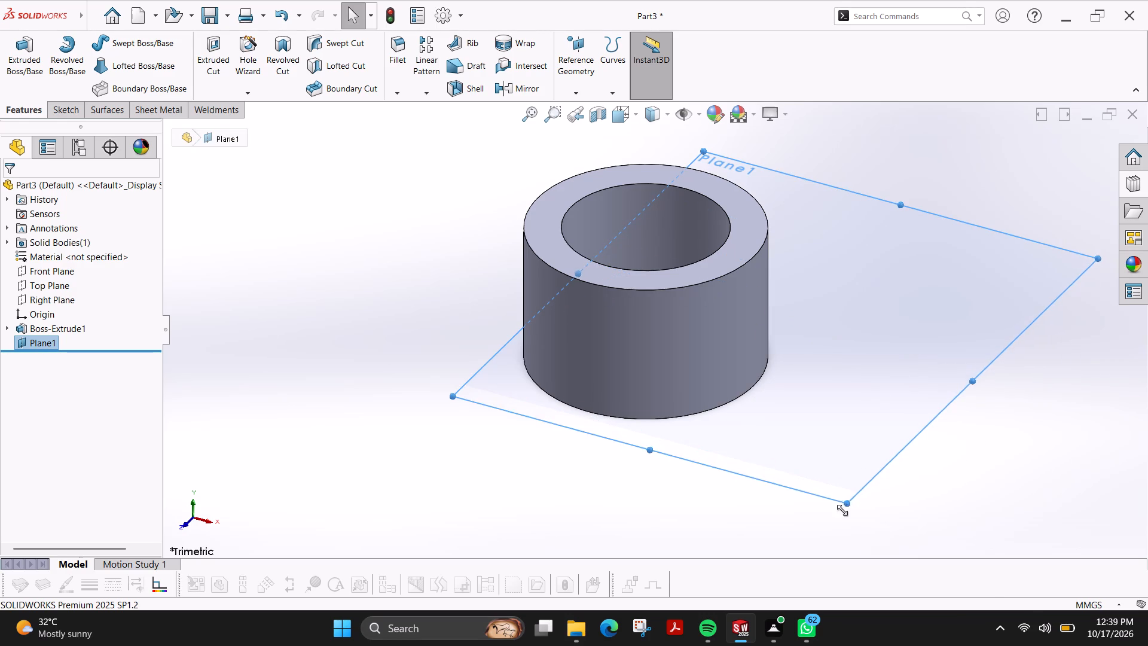
drag(842, 510, 799, 570)
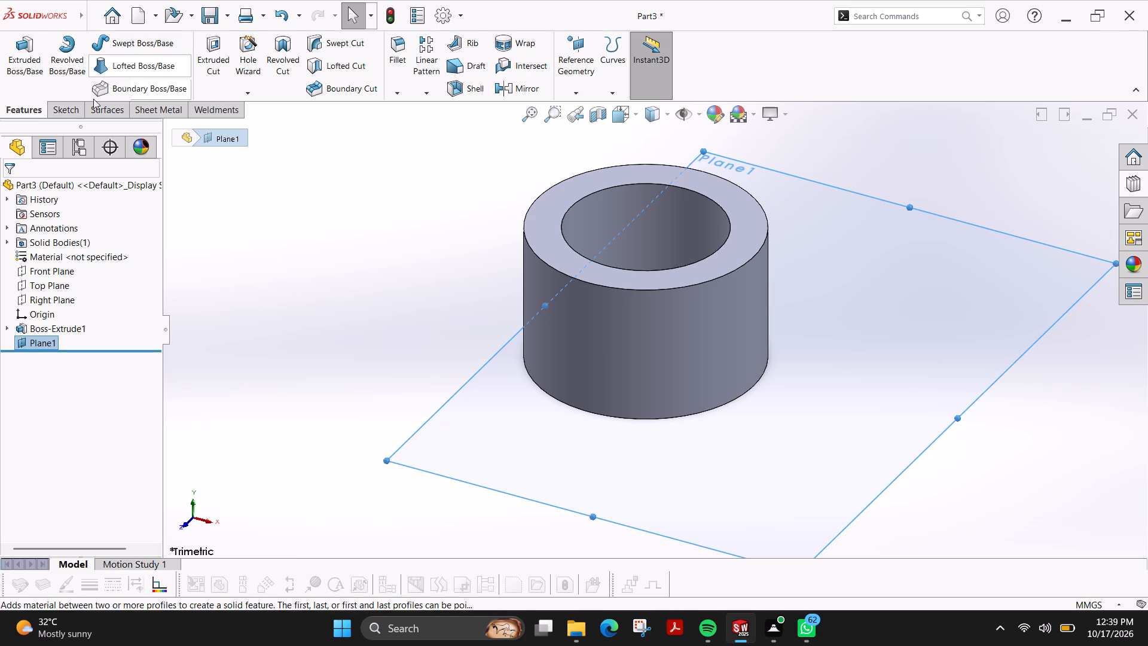
Start a sketch on the new reference plane and widen the plane's boundary on both sides of the ring.
click(68, 109)
click(26, 54)
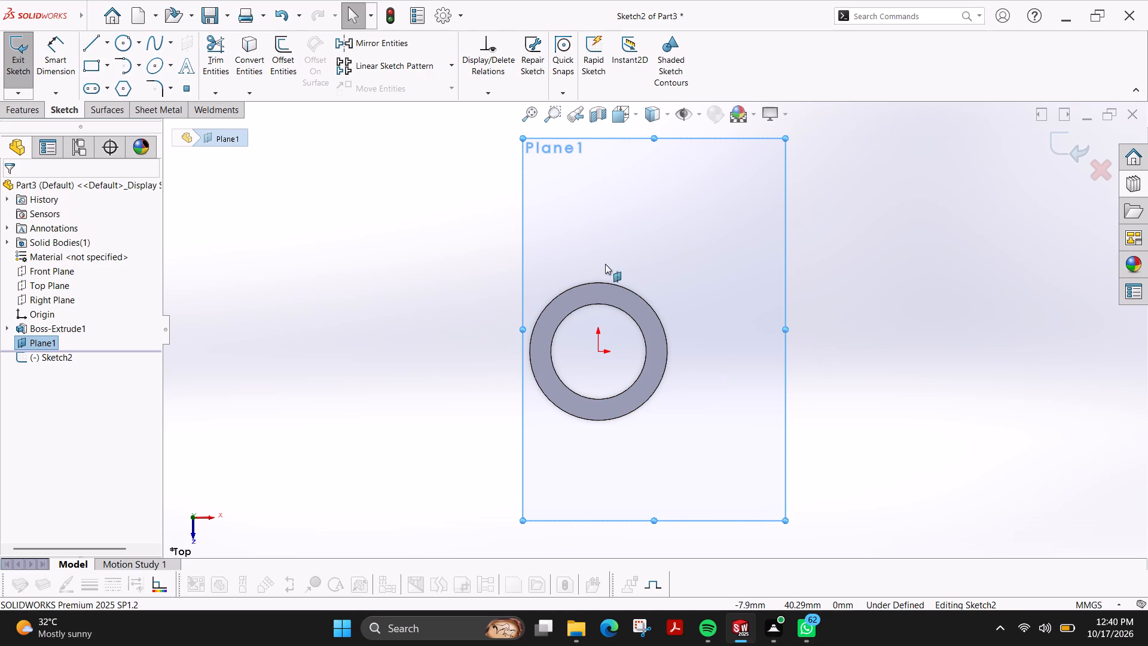
scroll(668, 313, down, 3)
drag(870, 344, 1073, 312)
drag(413, 343, 187, 331)
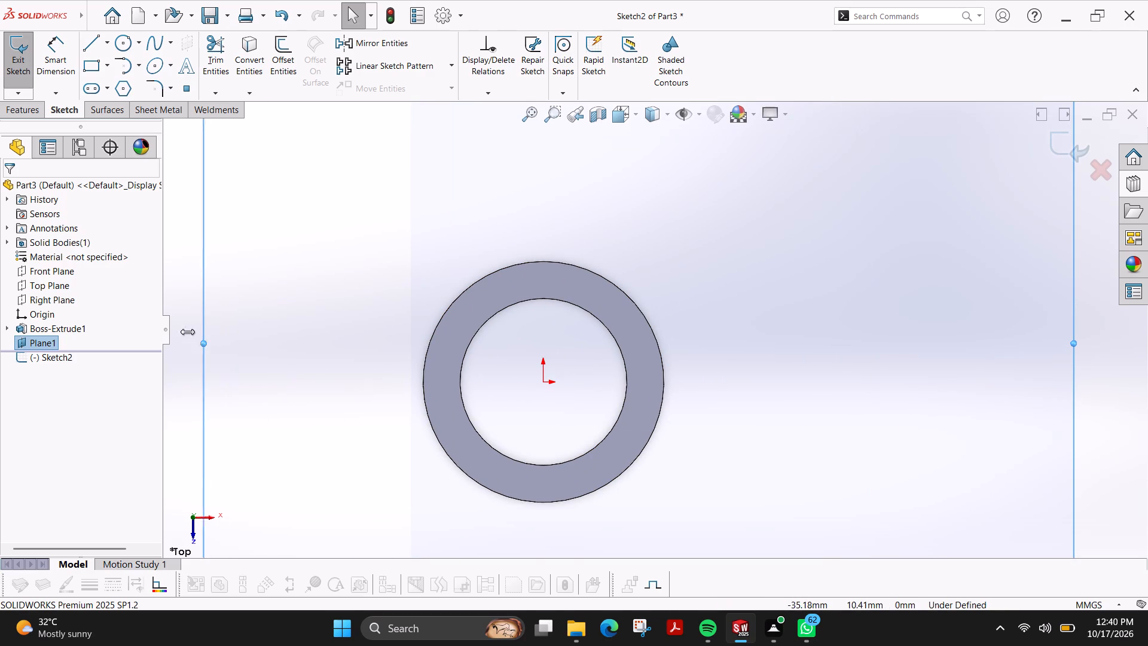
drag(187, 331, 149, 342)
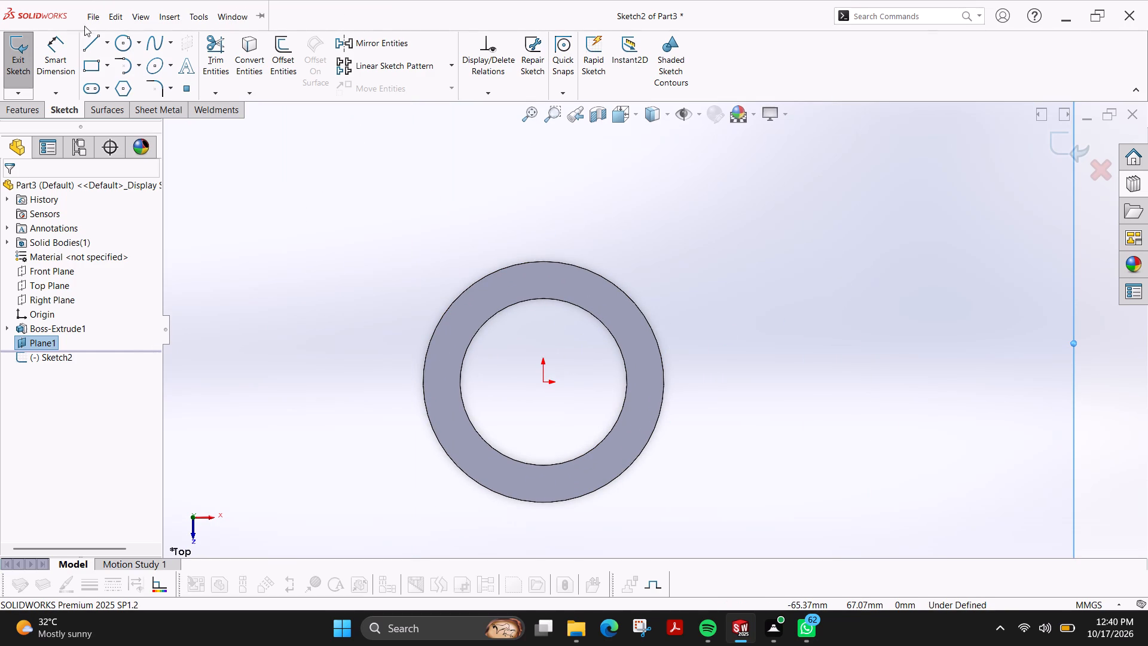
click(404, 139)
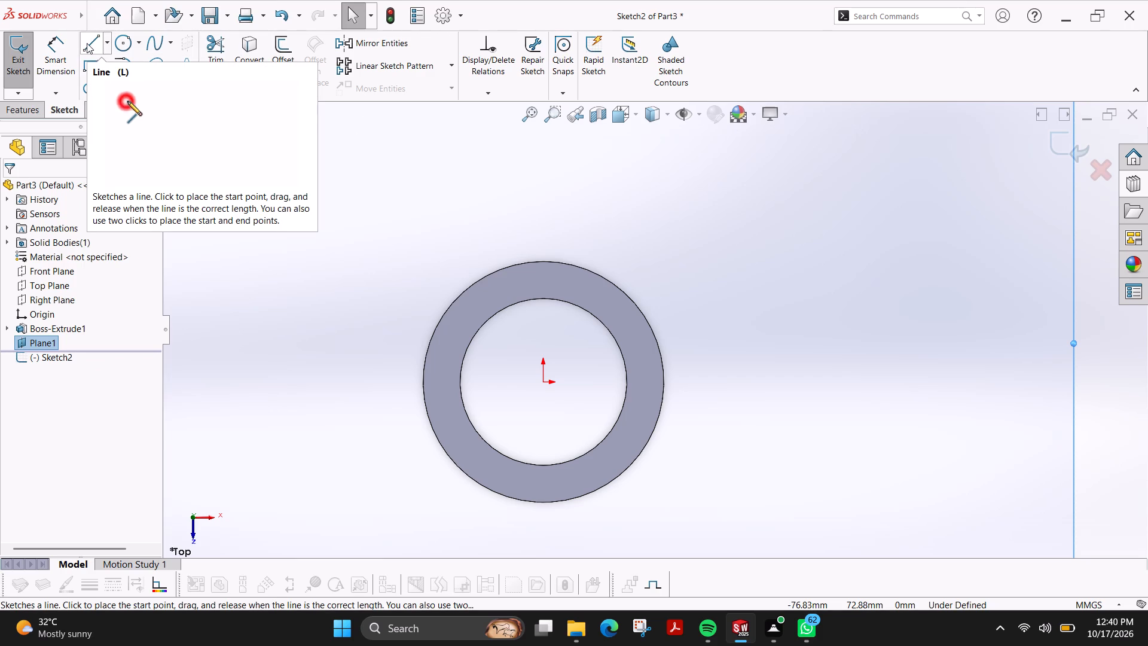
Sketch a horizontal line about 82 mm long from the origin out past the ring in the positive X direction.
click(90, 43)
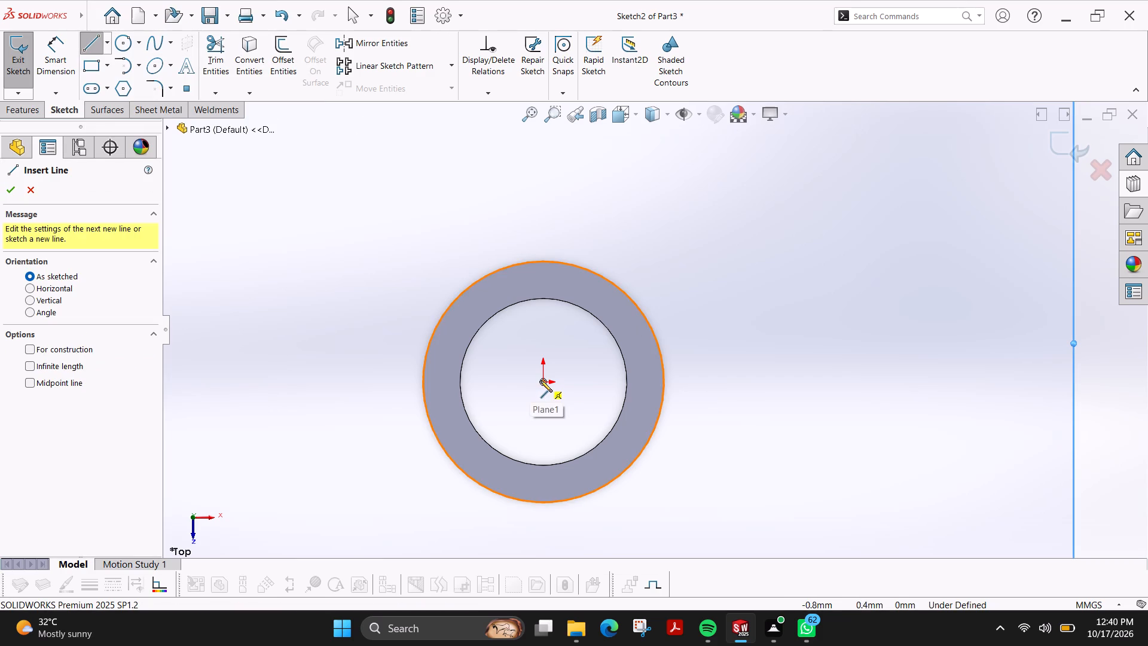
click(541, 380)
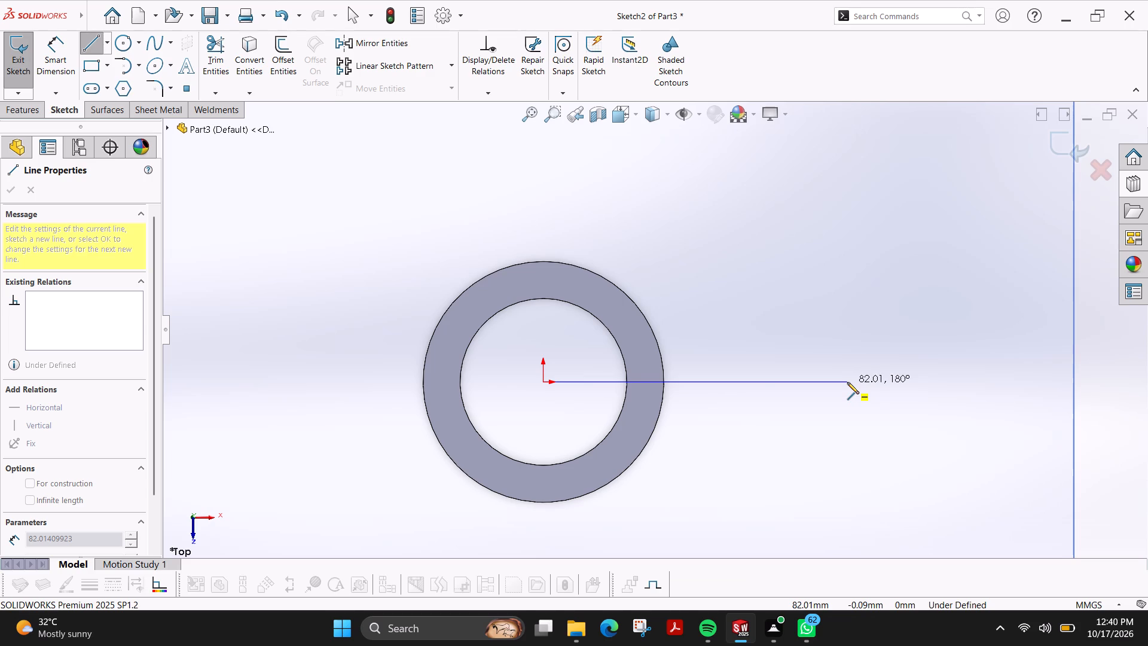
click(847, 382)
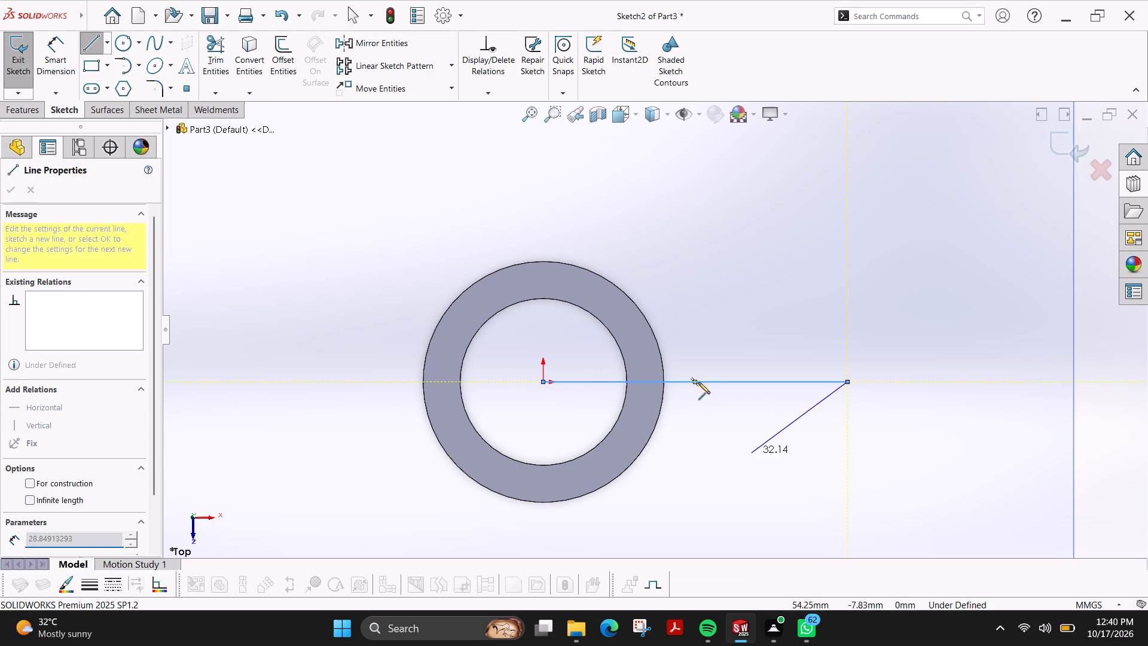
key(Escape)
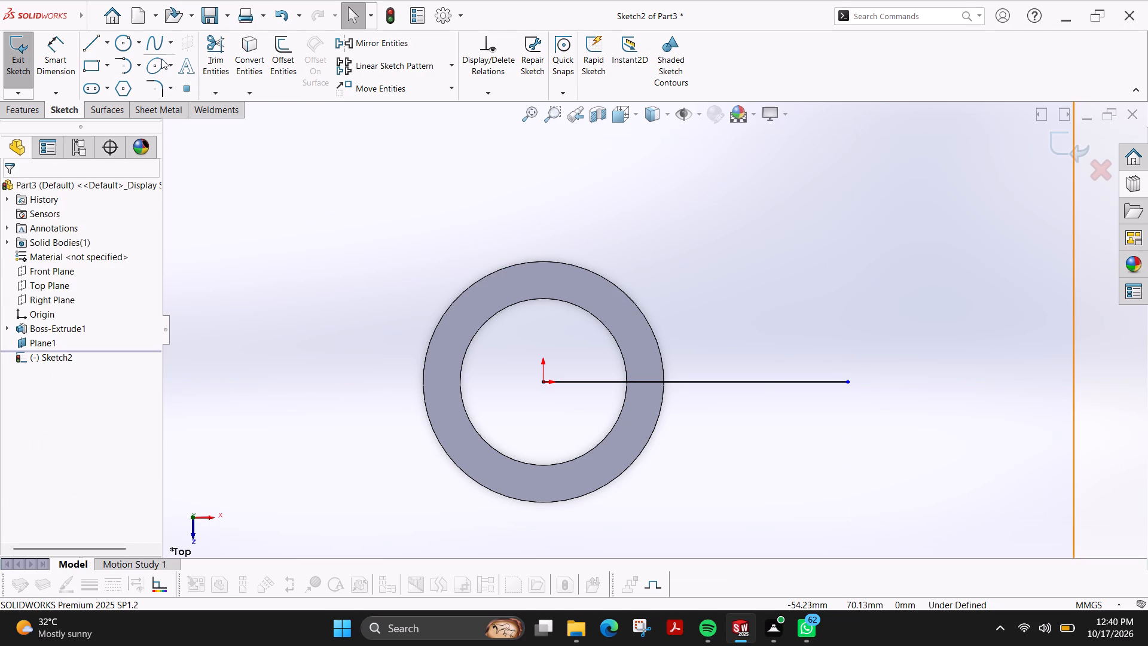
Sketch a circle of about 6.6 mm radius centred on the outer end of the horizontal line.
click(122, 49)
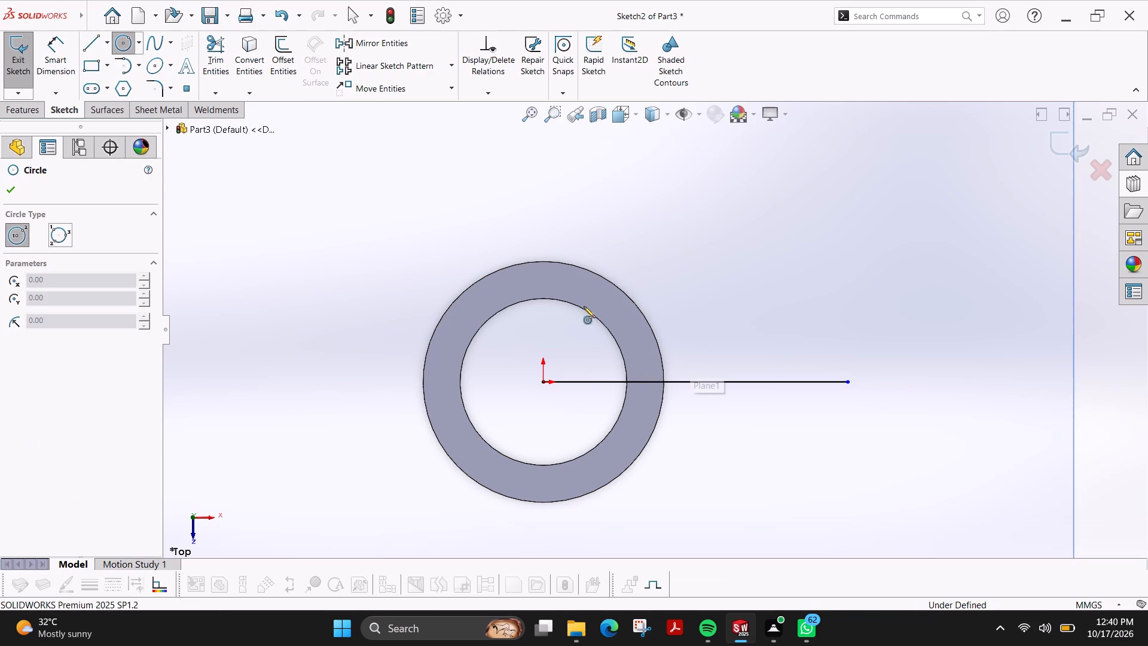
click(847, 383)
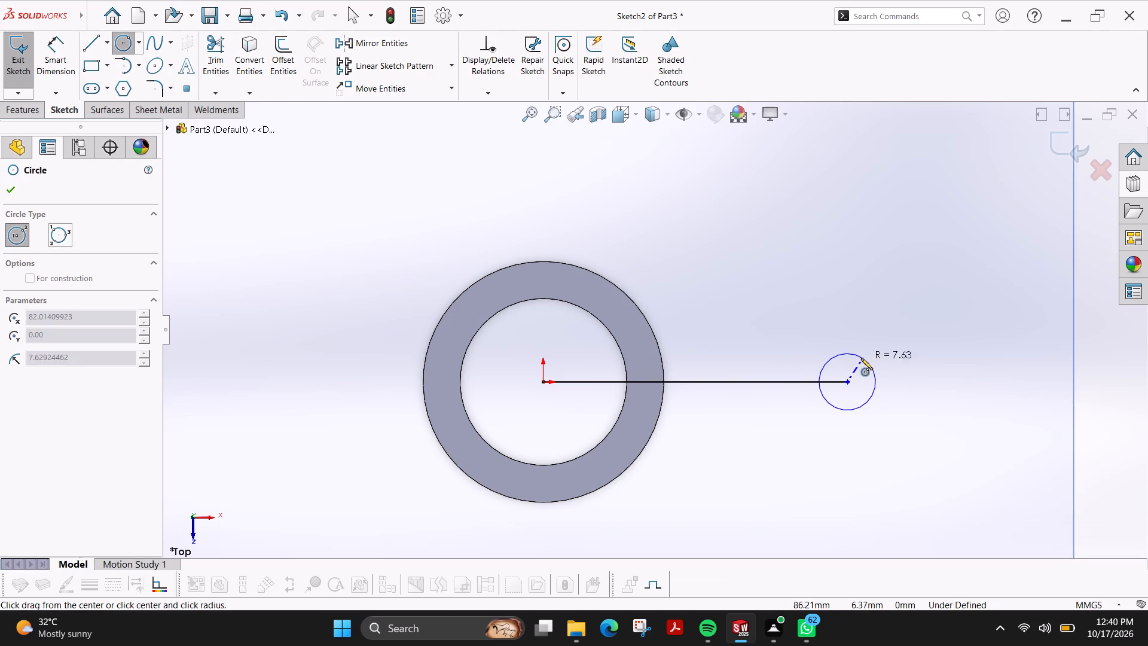
click(857, 359)
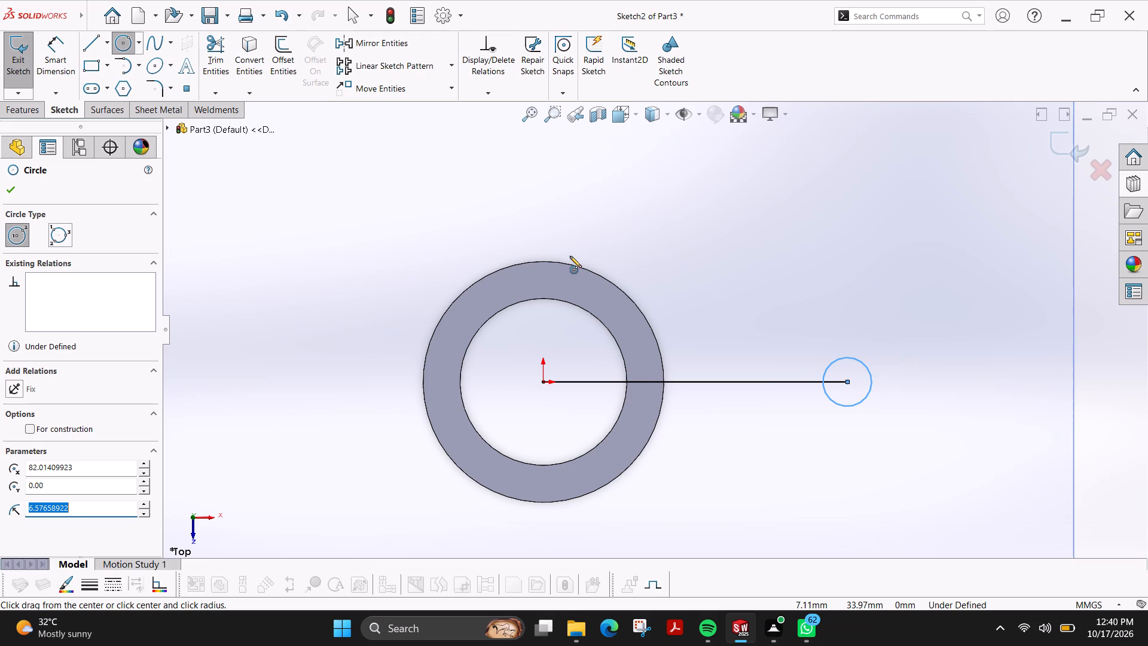
Sketch a horizontal line about 25 mm long outward from the small circle's top point, continuing into a vertical line about 10 mm upward.
click(90, 39)
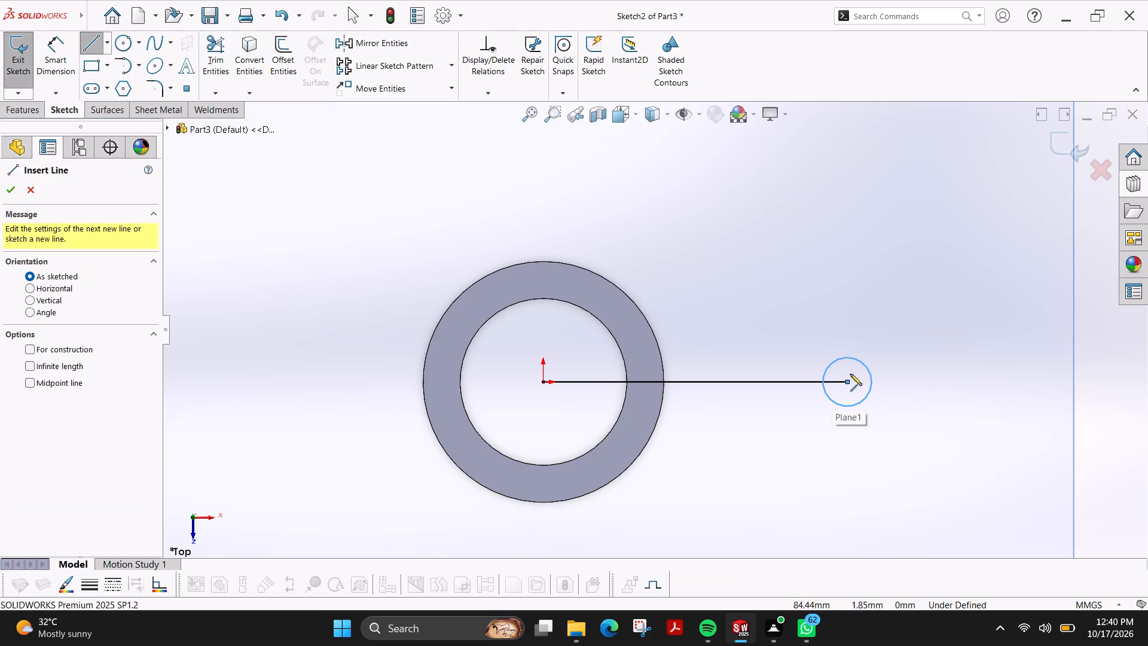
click(847, 356)
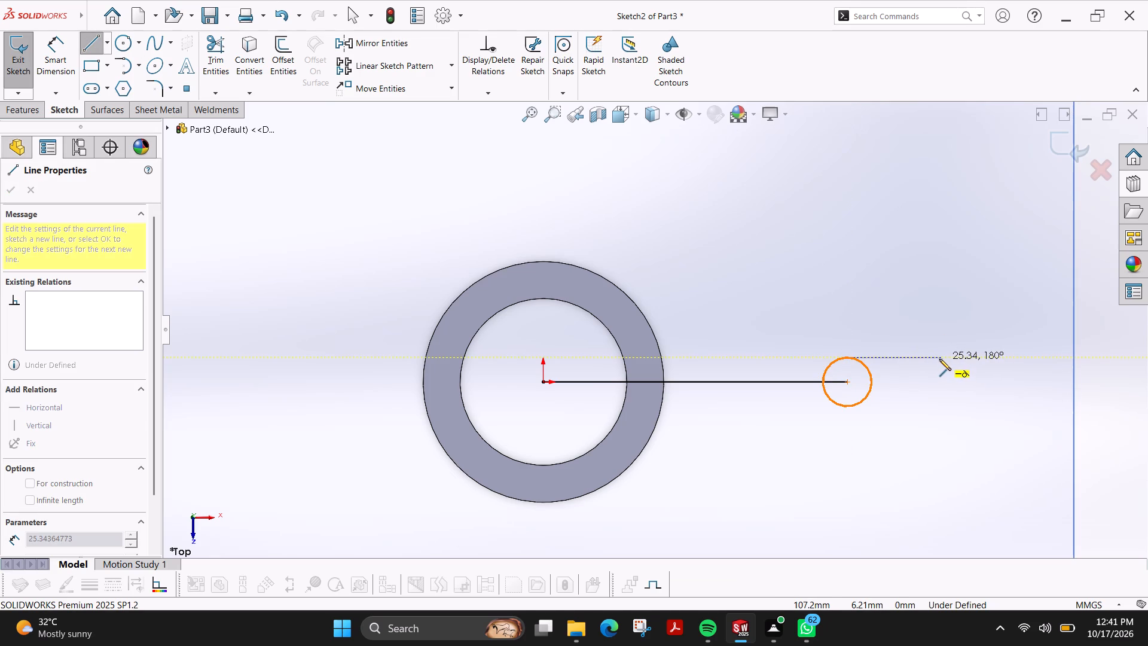
click(939, 359)
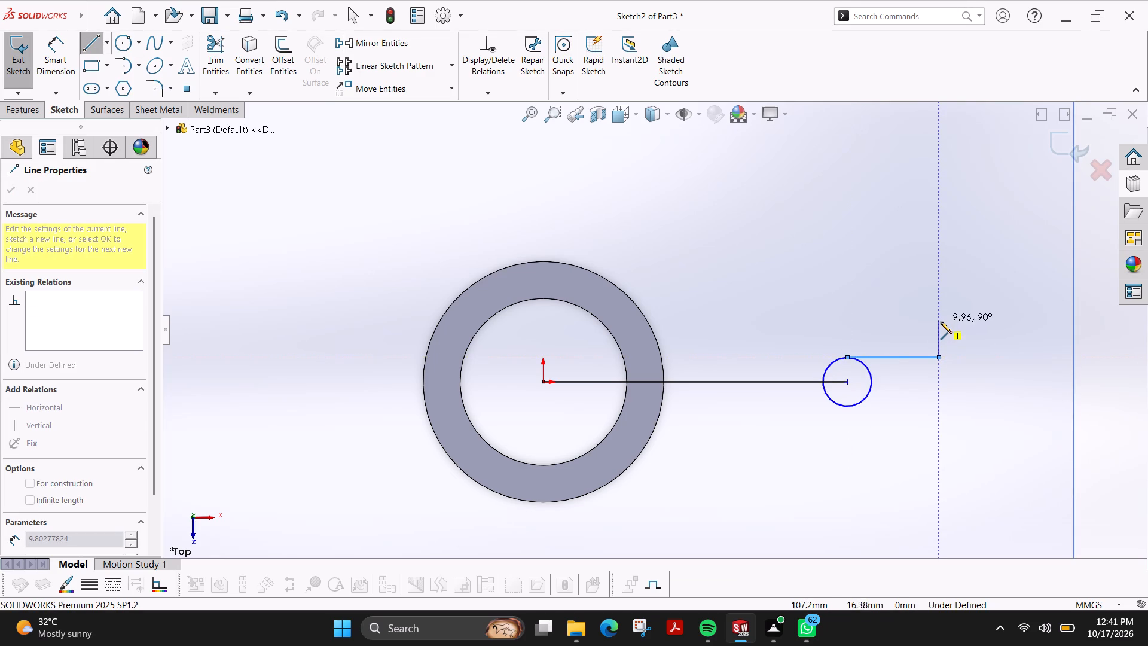
click(941, 322)
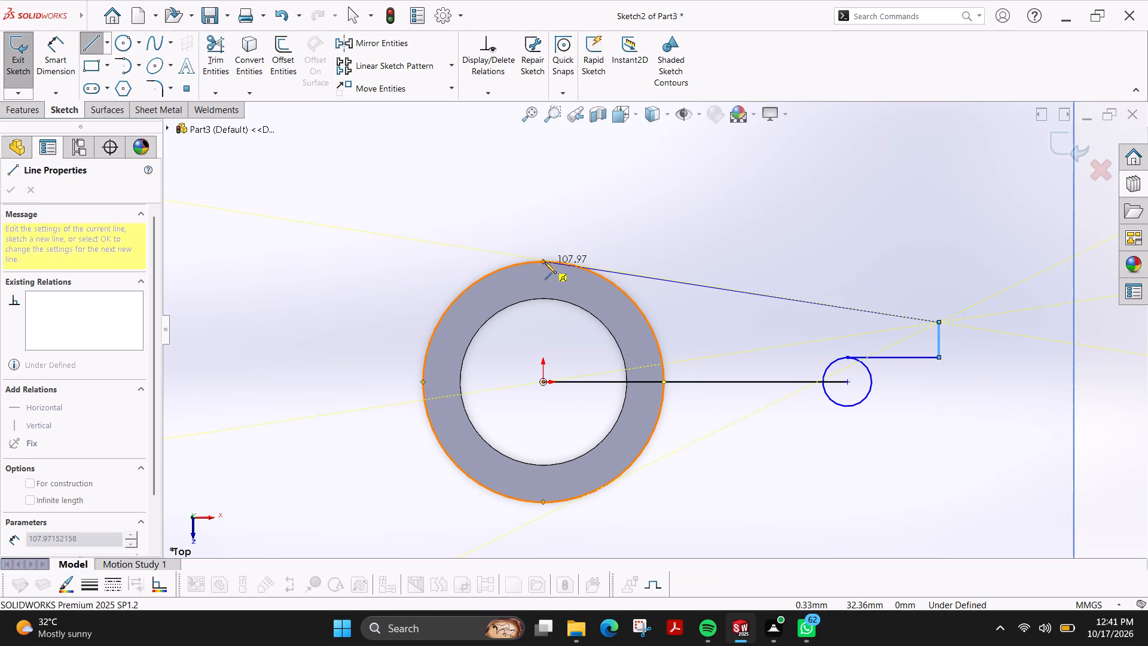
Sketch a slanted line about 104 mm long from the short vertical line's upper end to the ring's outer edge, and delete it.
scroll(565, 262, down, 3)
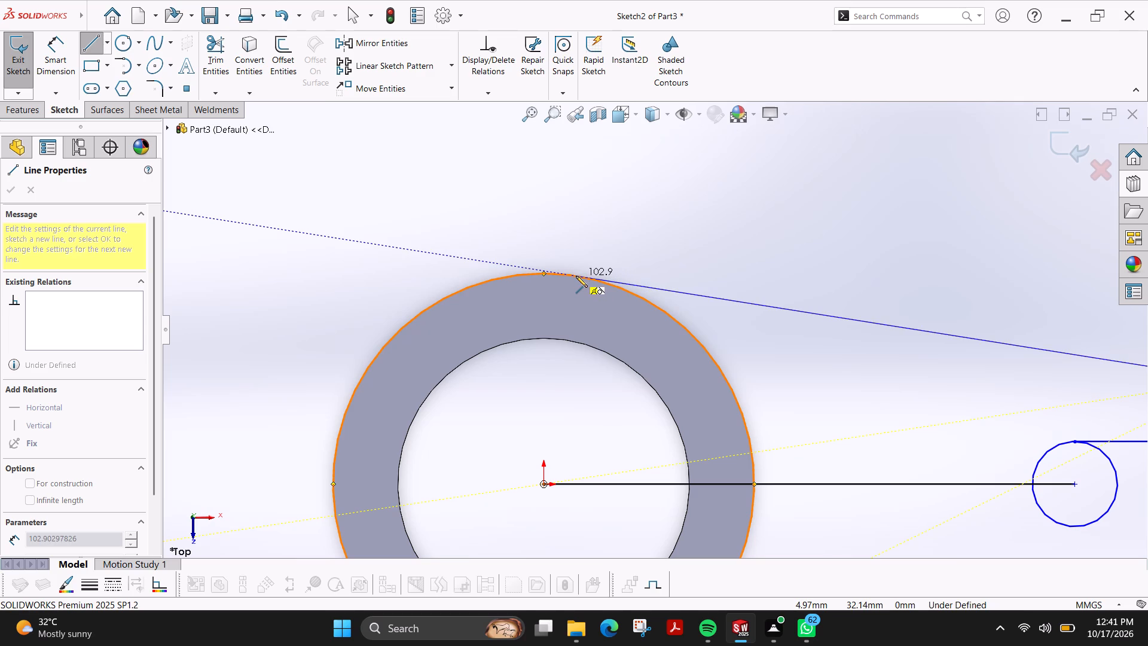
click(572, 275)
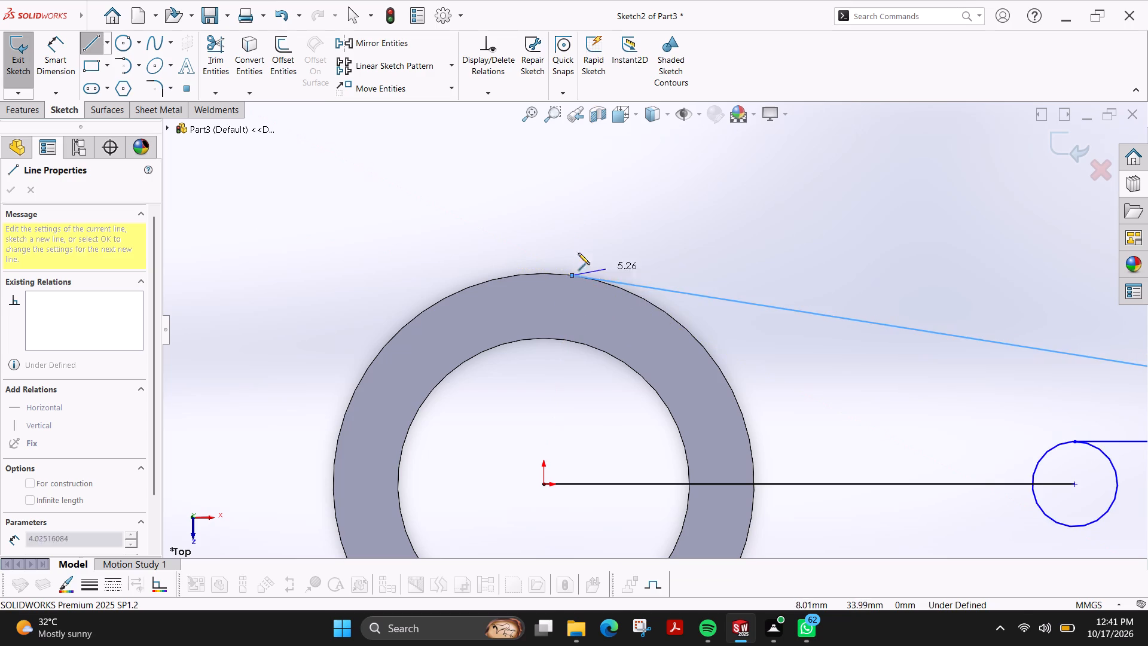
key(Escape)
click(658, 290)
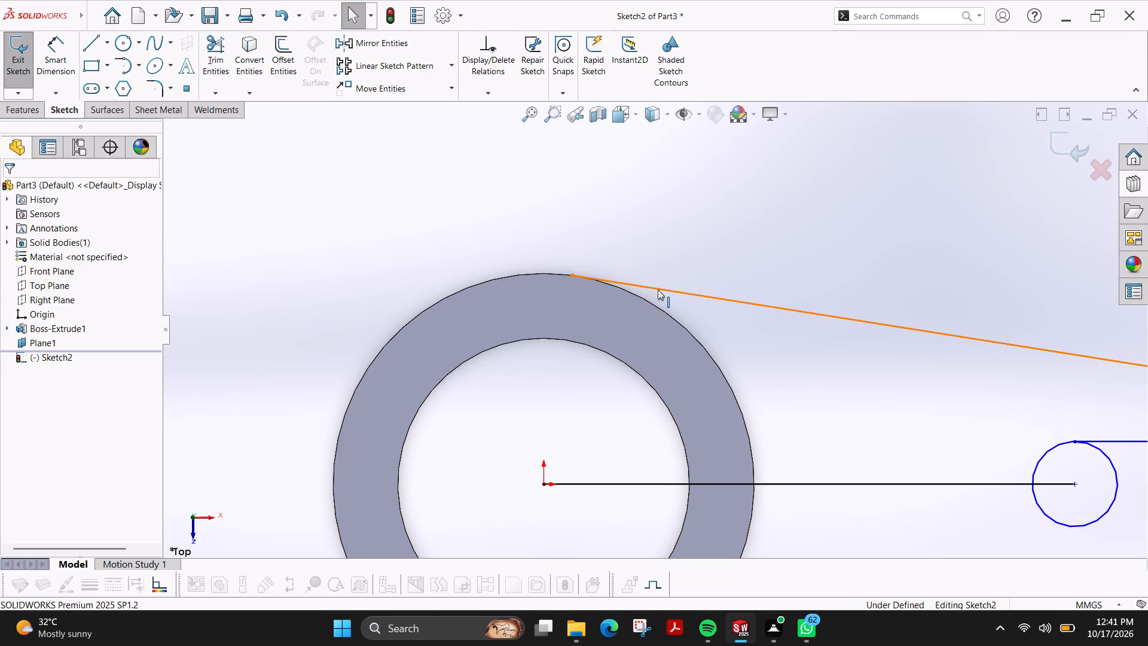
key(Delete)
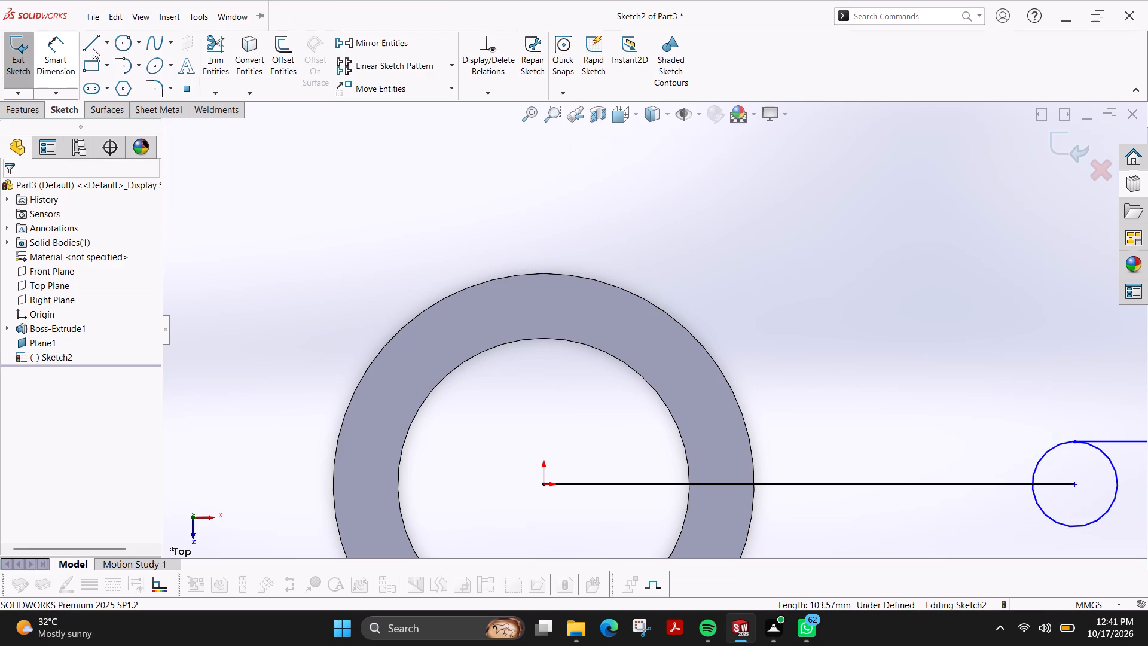
Sketch a slanted line about 112 mm long from the short vertical line's upper end, tangent to the ring's outer edge and extending past it.
click(94, 51)
scroll(900, 301, up, 2)
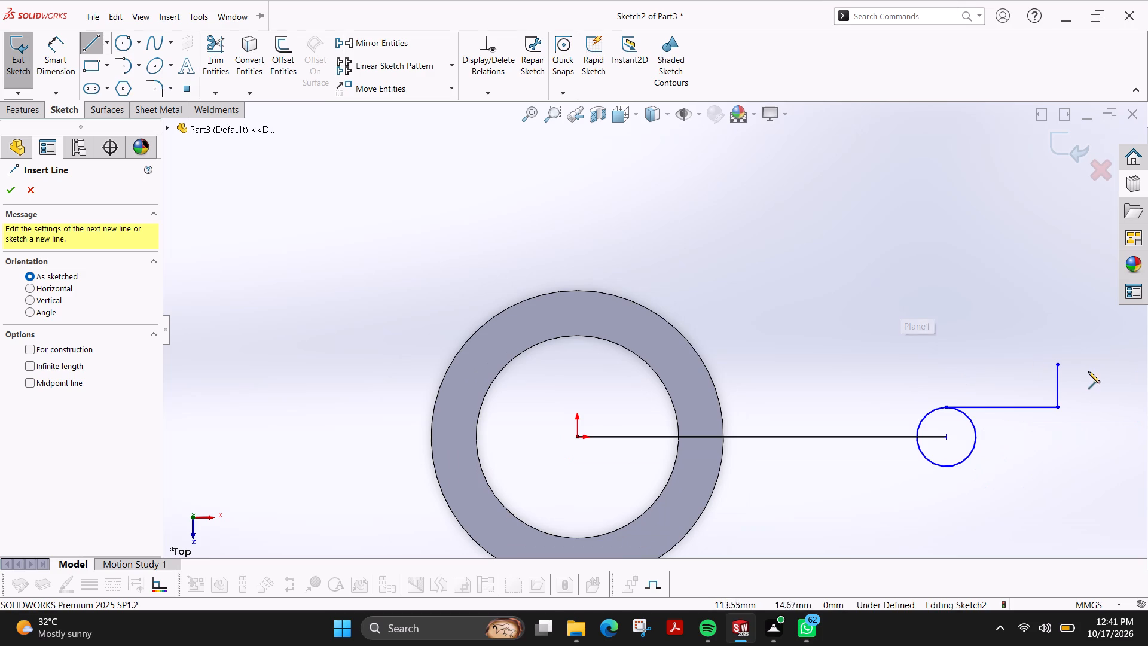
click(1057, 365)
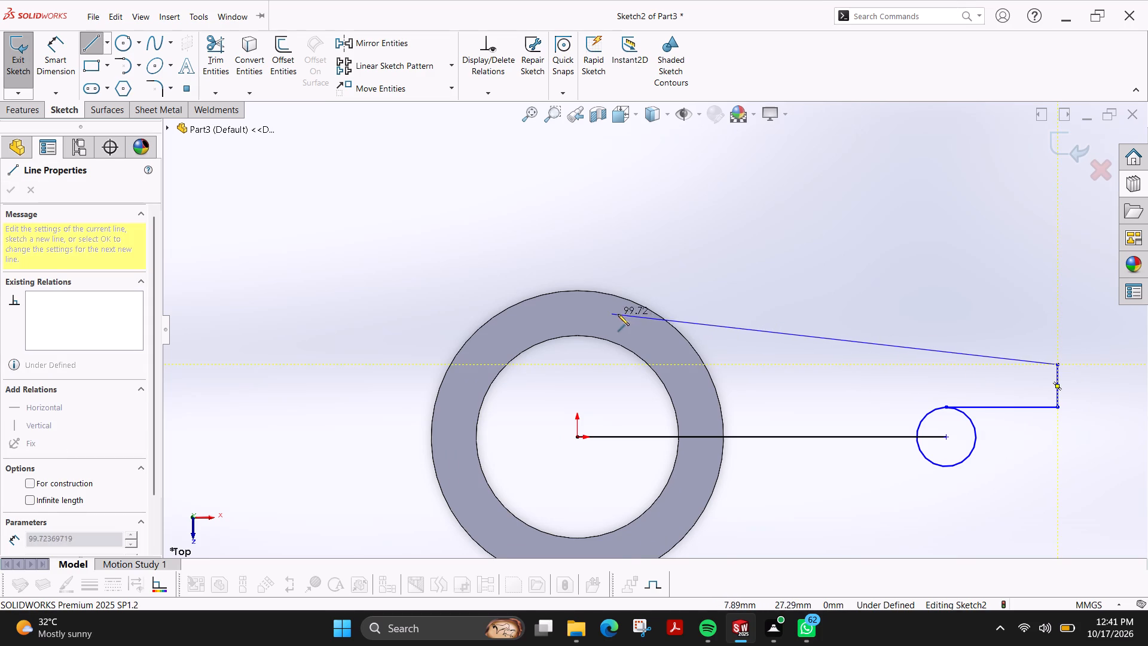
scroll(624, 307, down, 6)
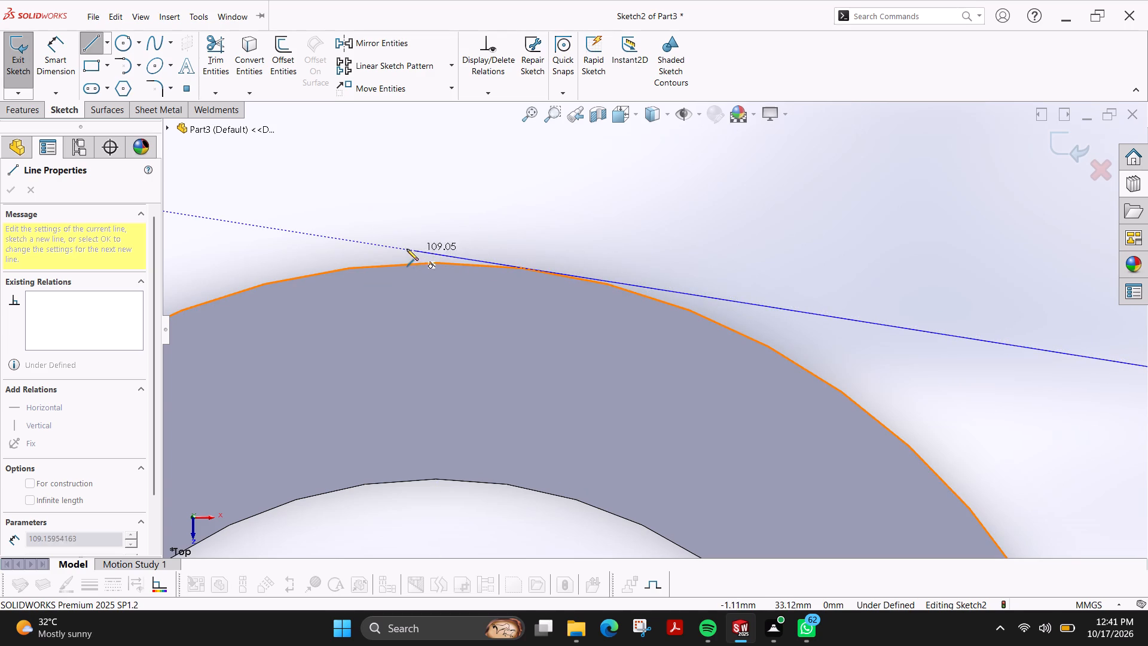
click(359, 245)
key(Escape)
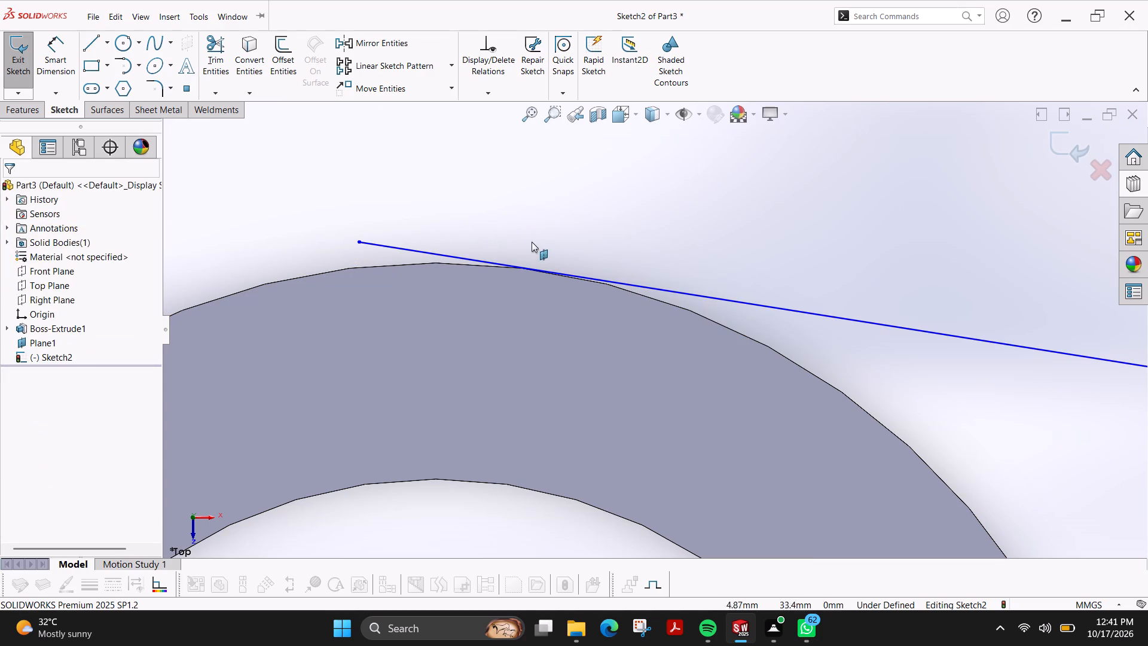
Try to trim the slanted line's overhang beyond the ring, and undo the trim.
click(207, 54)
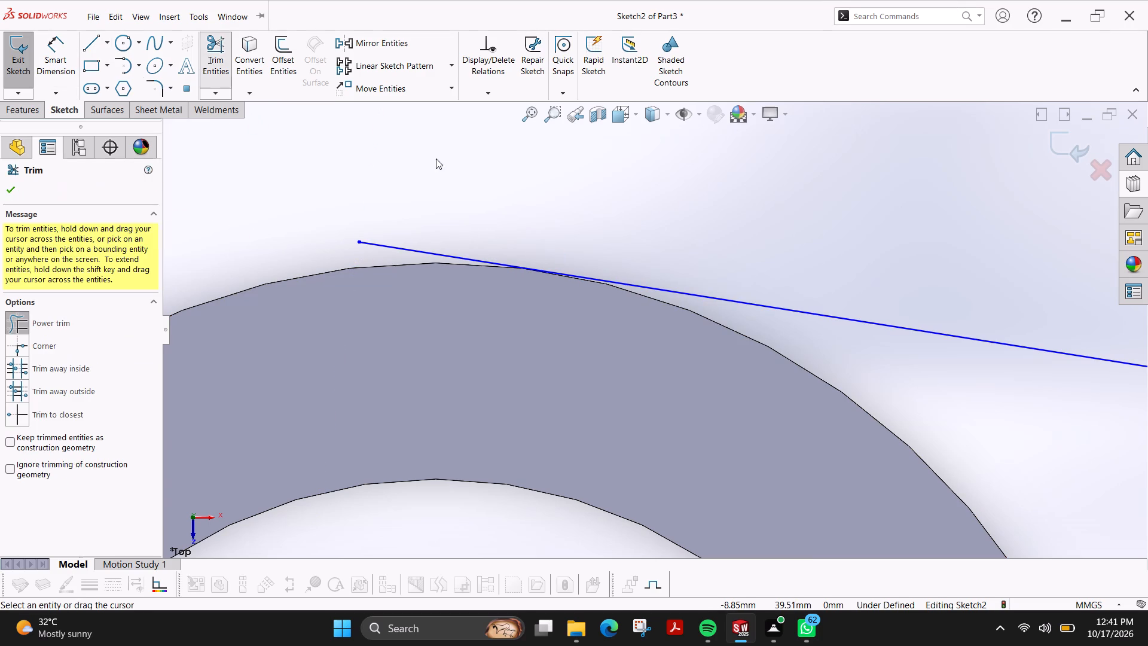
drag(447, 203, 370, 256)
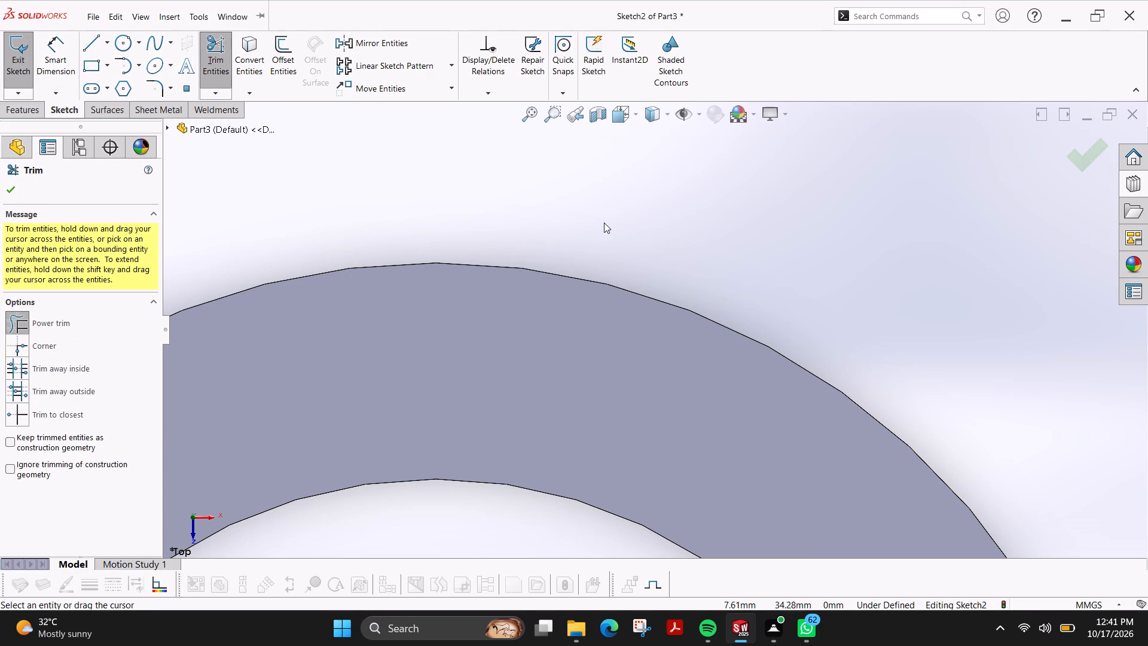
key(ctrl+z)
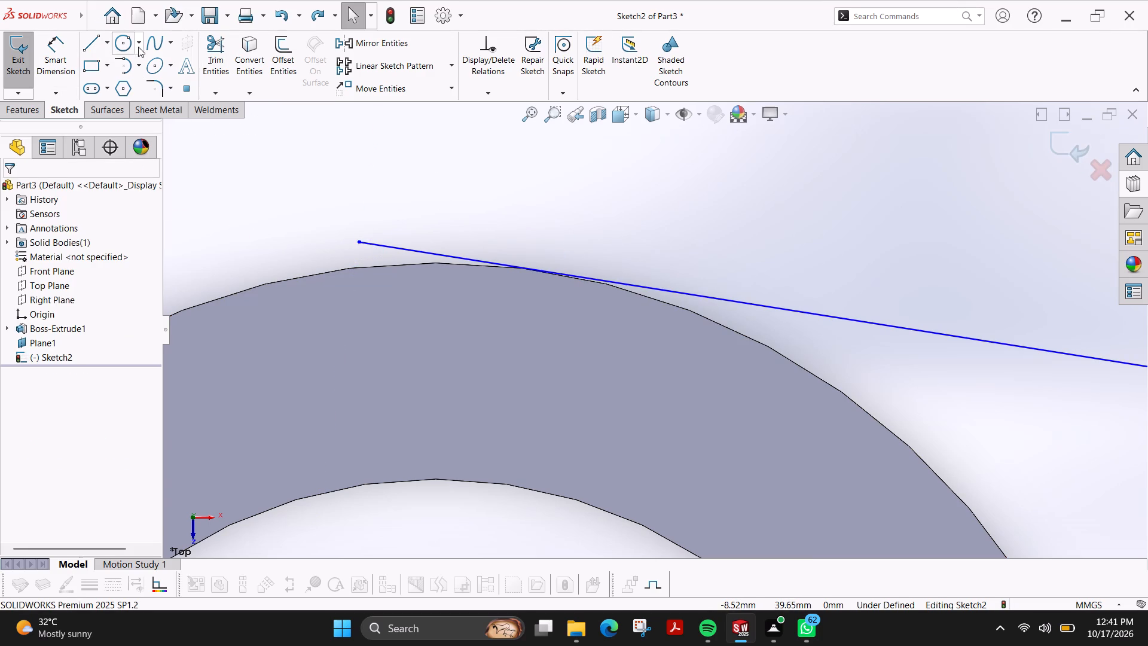
Sketch a circle of 32.5 mm radius centred on the origin, matching the ring's outer edge.
click(121, 45)
scroll(521, 463, down, 4)
scroll(521, 462, up, 9)
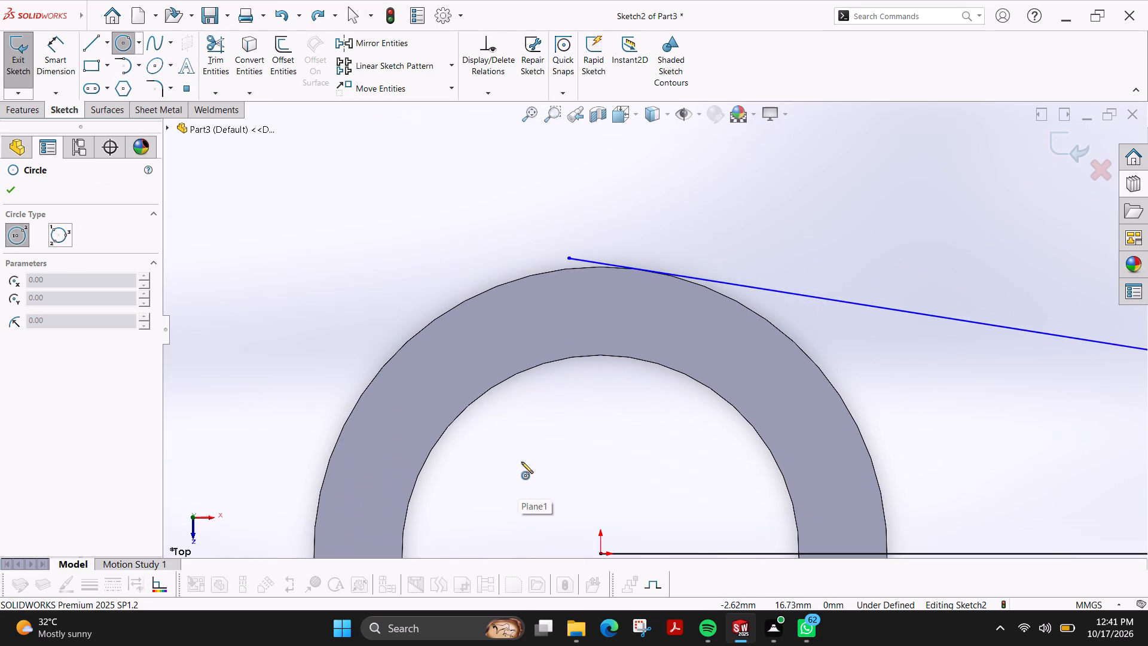
scroll(692, 514, up, 2)
click(617, 486)
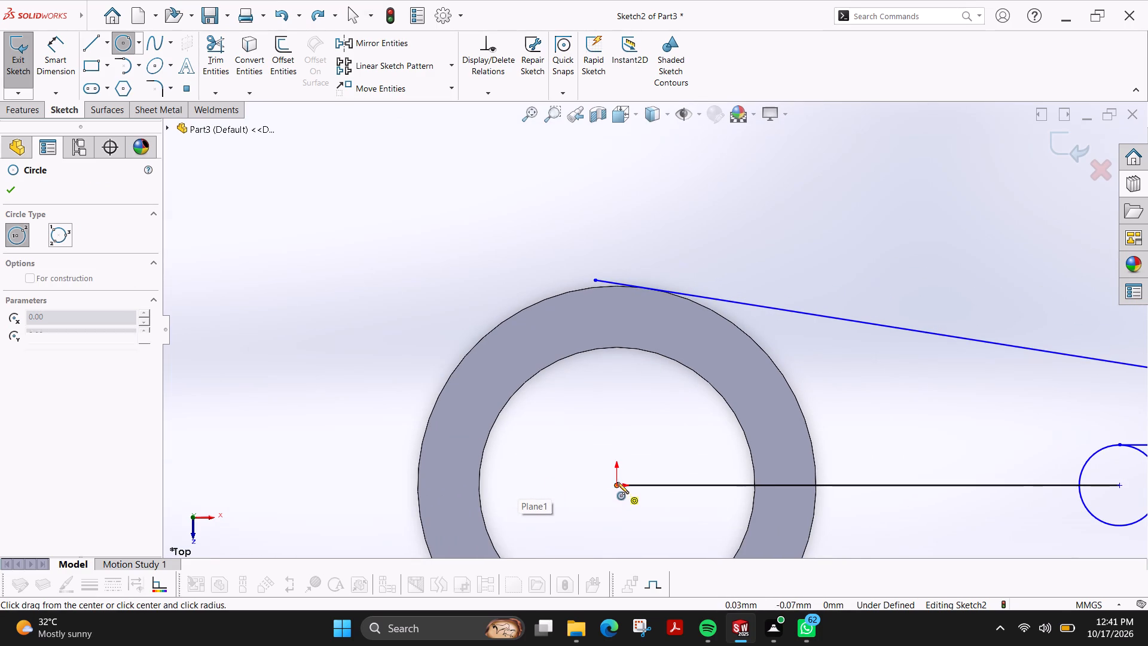
click(558, 294)
key(Escape)
scroll(686, 315, down, 2)
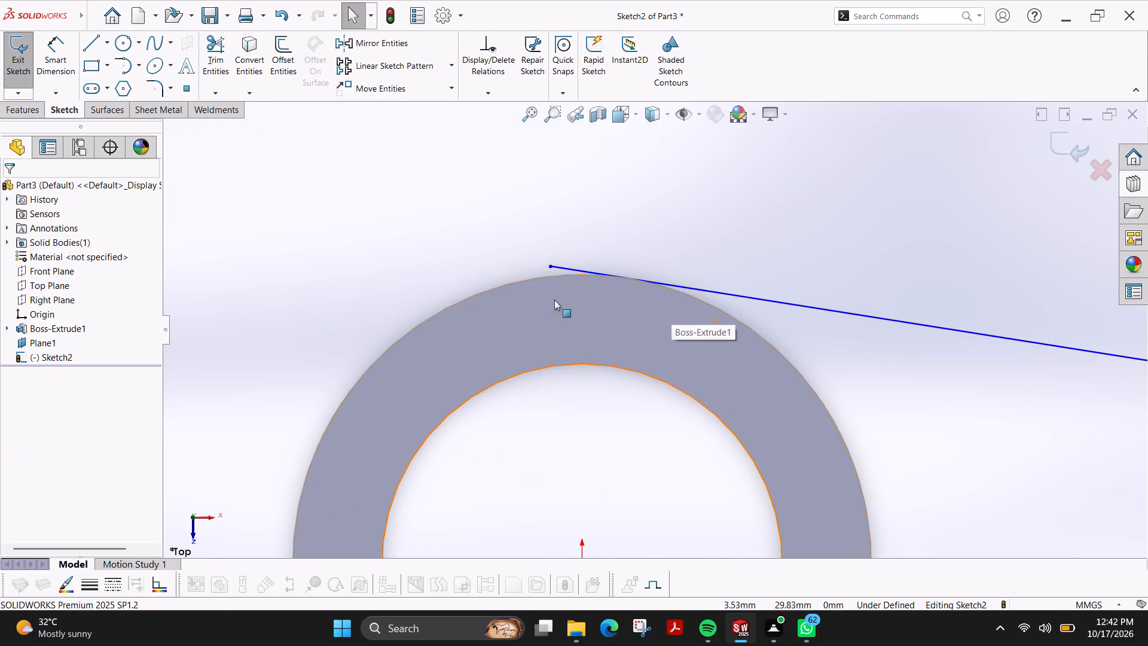
click(118, 47)
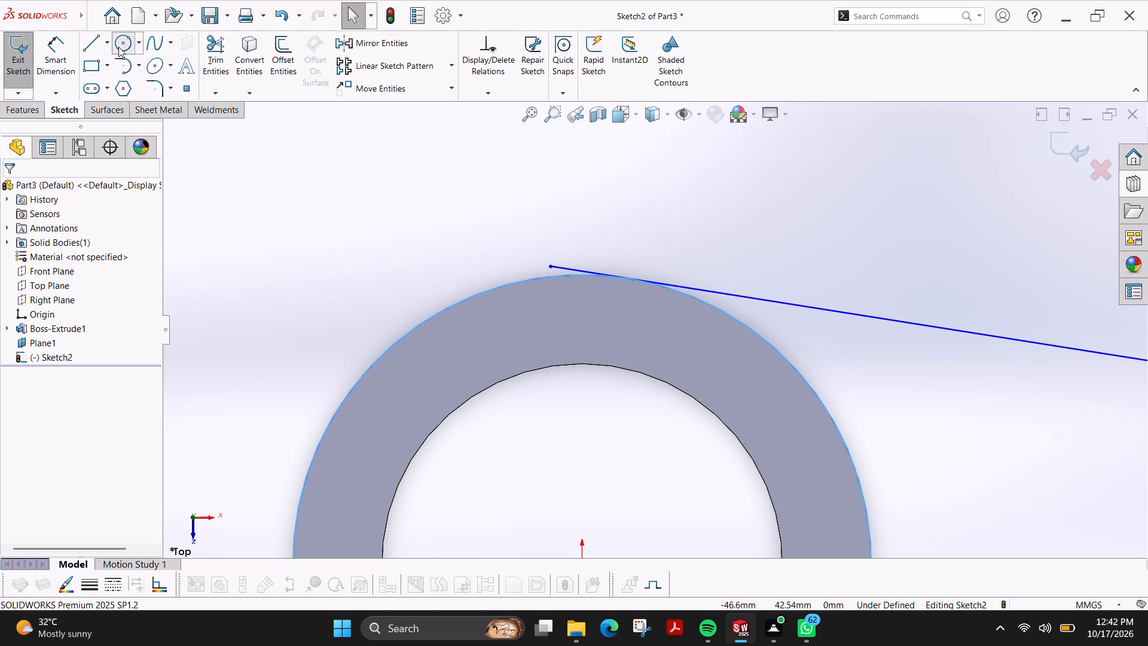
scroll(463, 404, up, 2)
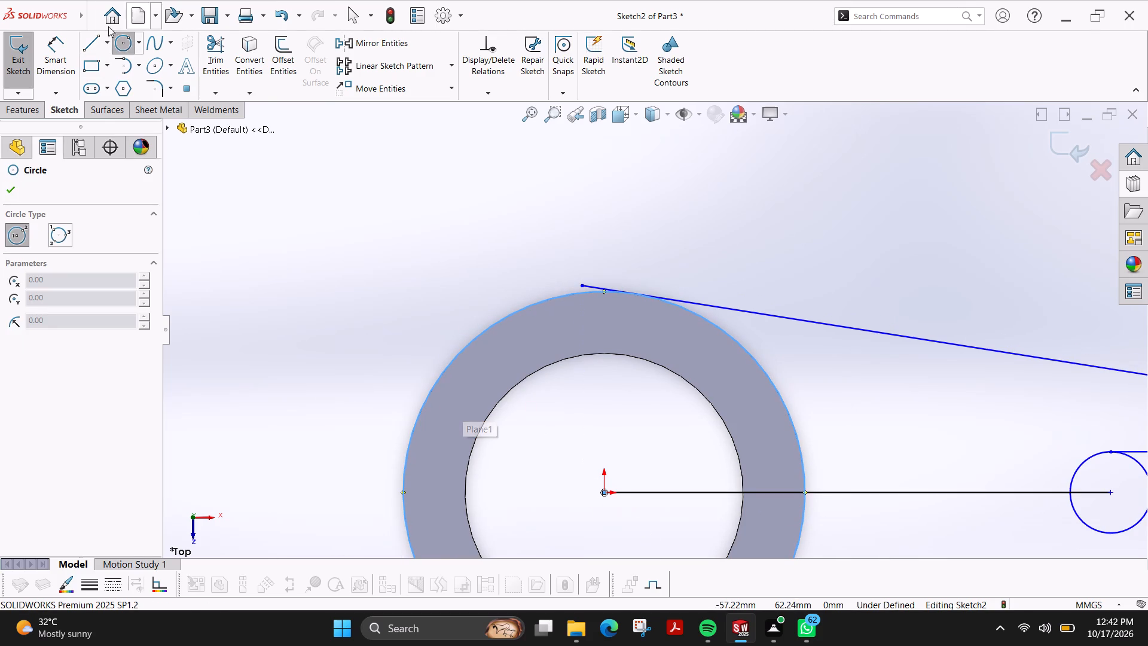
Trim the slanted line's overhang back to the 32.5 mm radius circle, and trim away that circle.
click(214, 53)
scroll(611, 213, down, 2)
scroll(646, 333, down, 3)
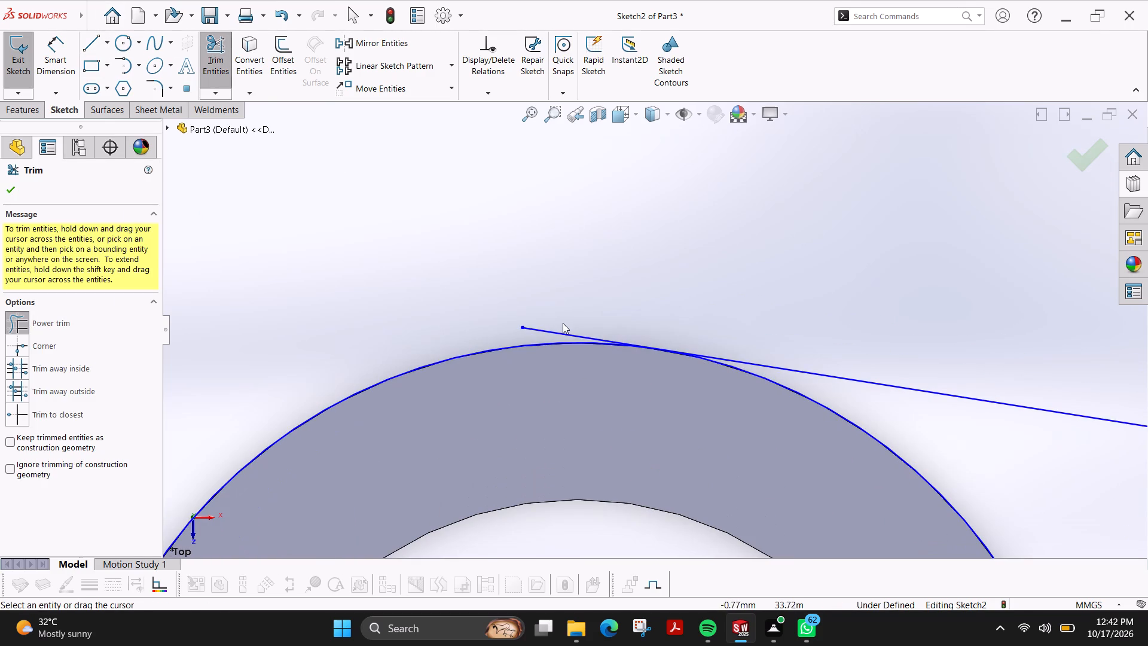
drag(562, 322, 525, 335)
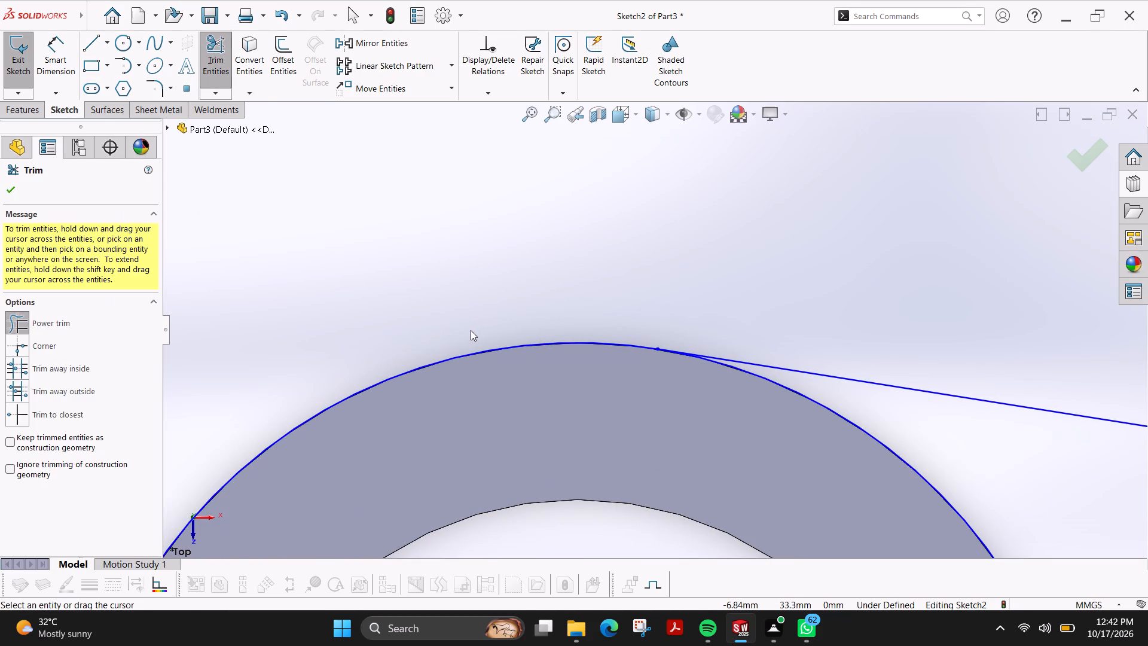
drag(471, 330, 507, 383)
drag(1039, 474, 833, 513)
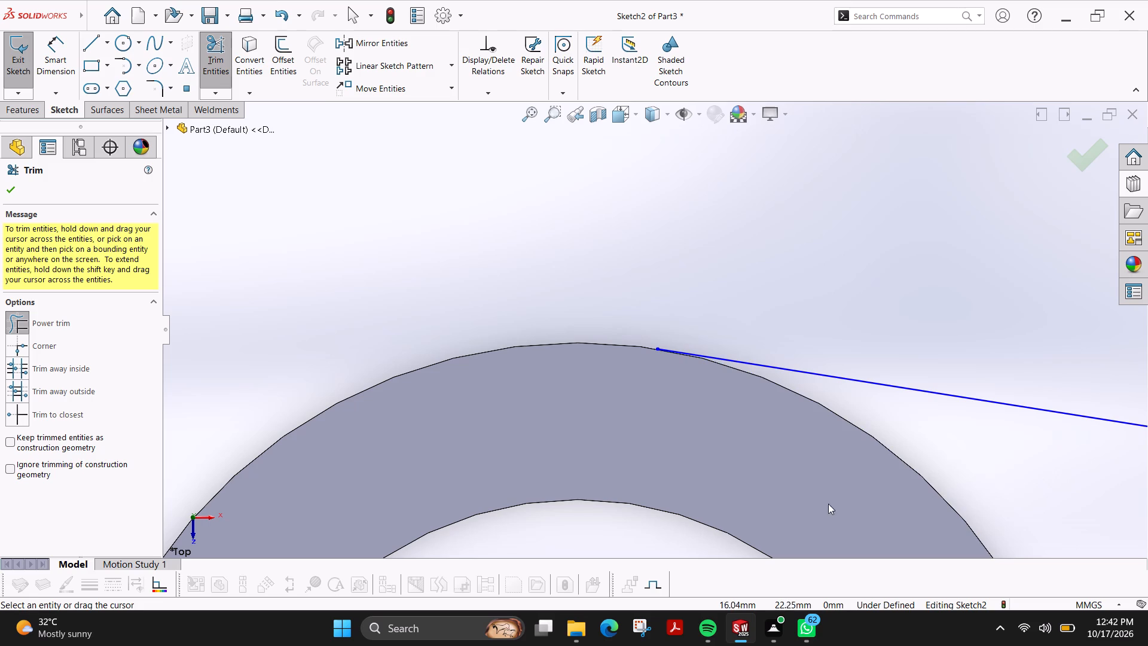
scroll(746, 441, up, 9)
scroll(730, 467, down, 1)
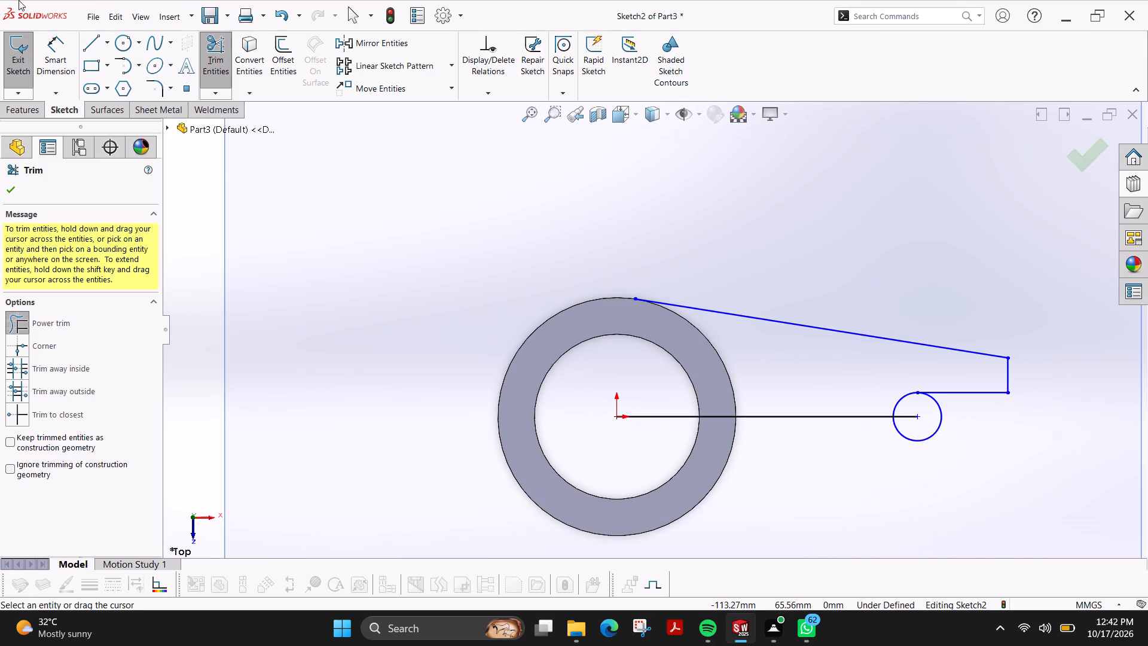
click(387, 153)
Sketch a vertical line about 71 mm long from the slanted line's end at the ring, downward past the ring's opposite edge.
click(84, 46)
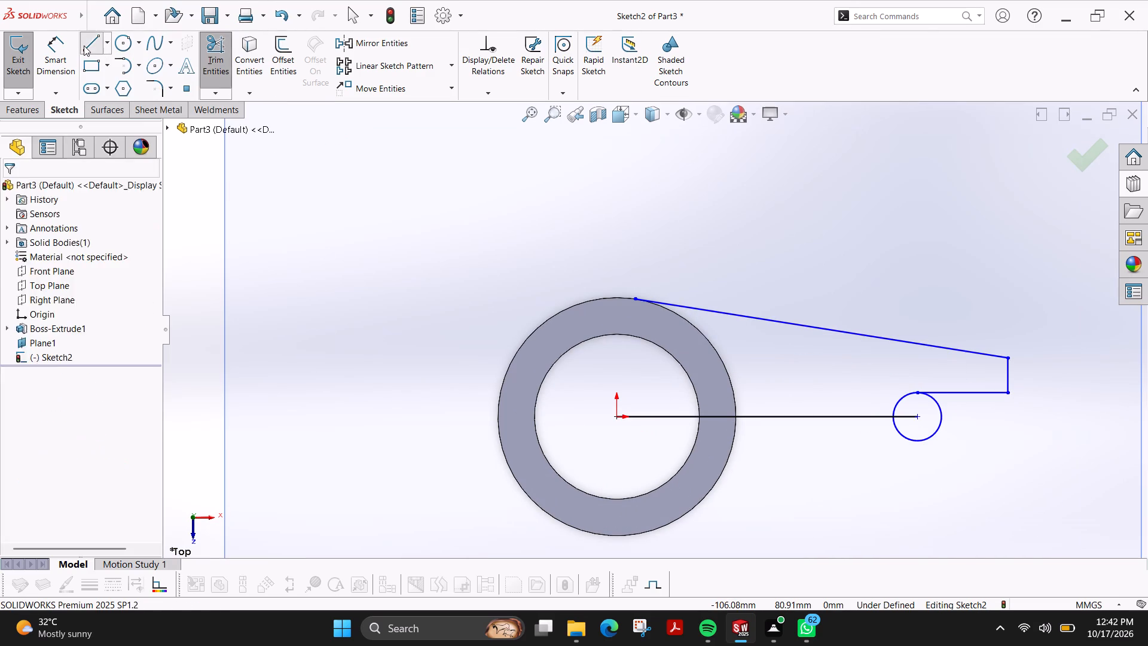
click(635, 300)
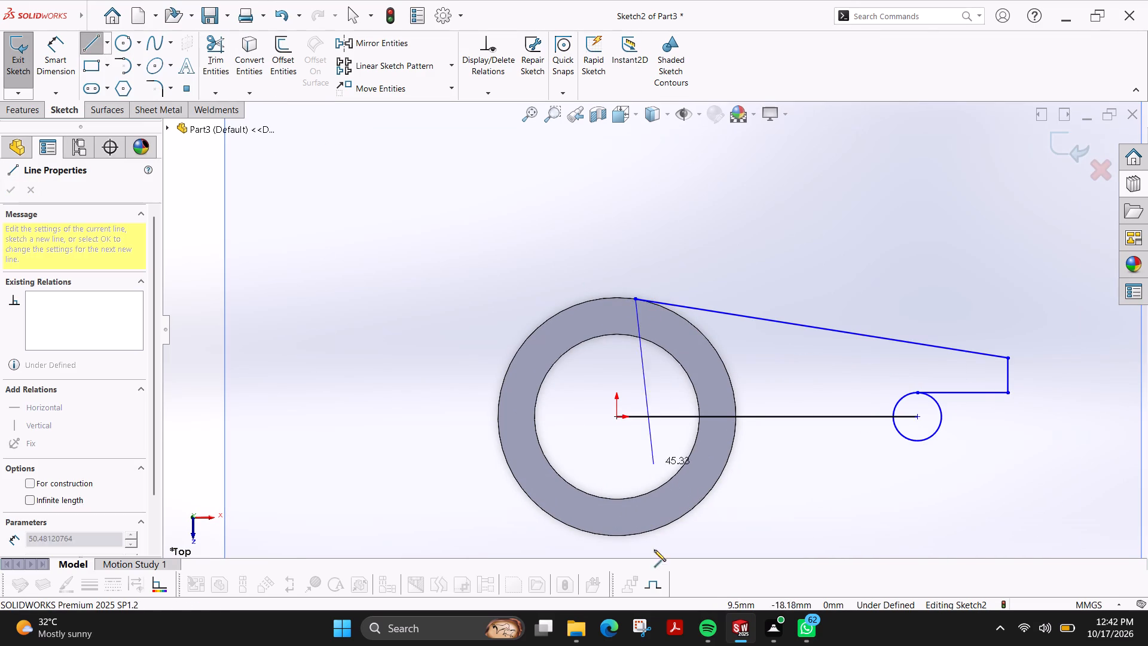
scroll(667, 535, up, 1)
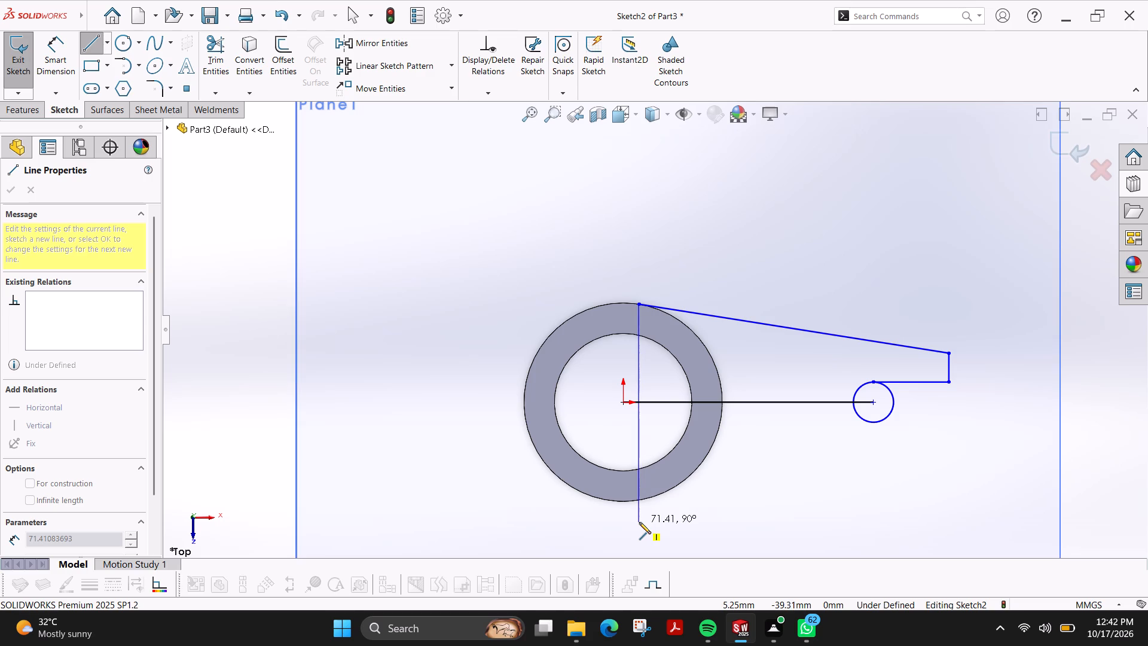
click(639, 522)
key(Escape)
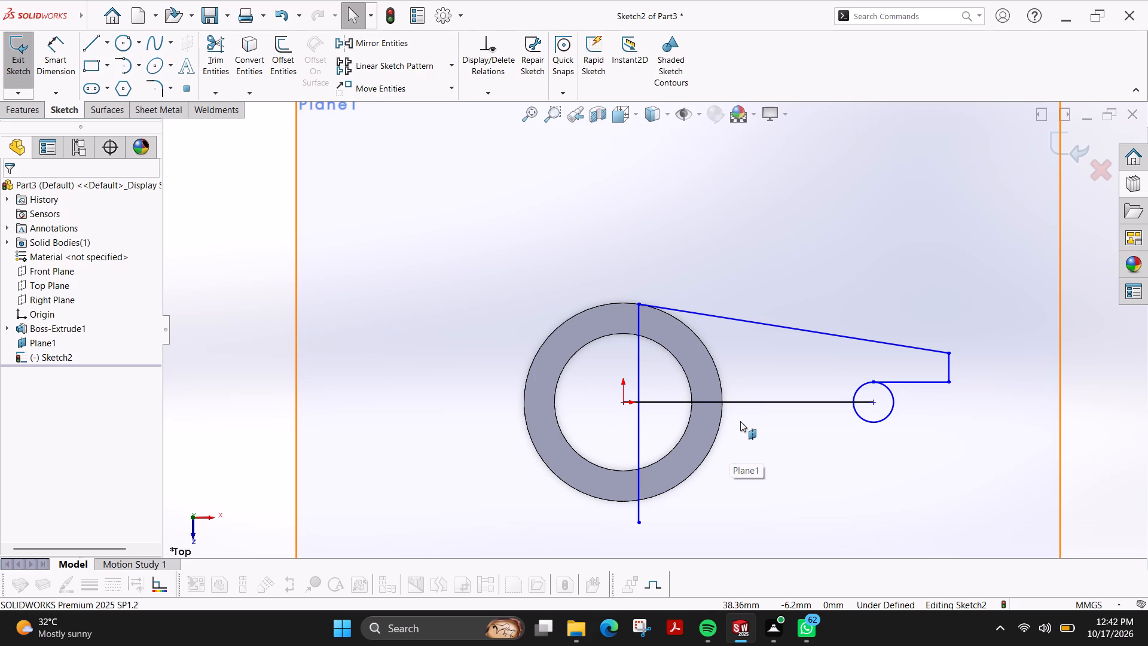
Mirror the slanted line, short vertical end line and horizontal slot line about the horizontal line through the origin.
click(392, 47)
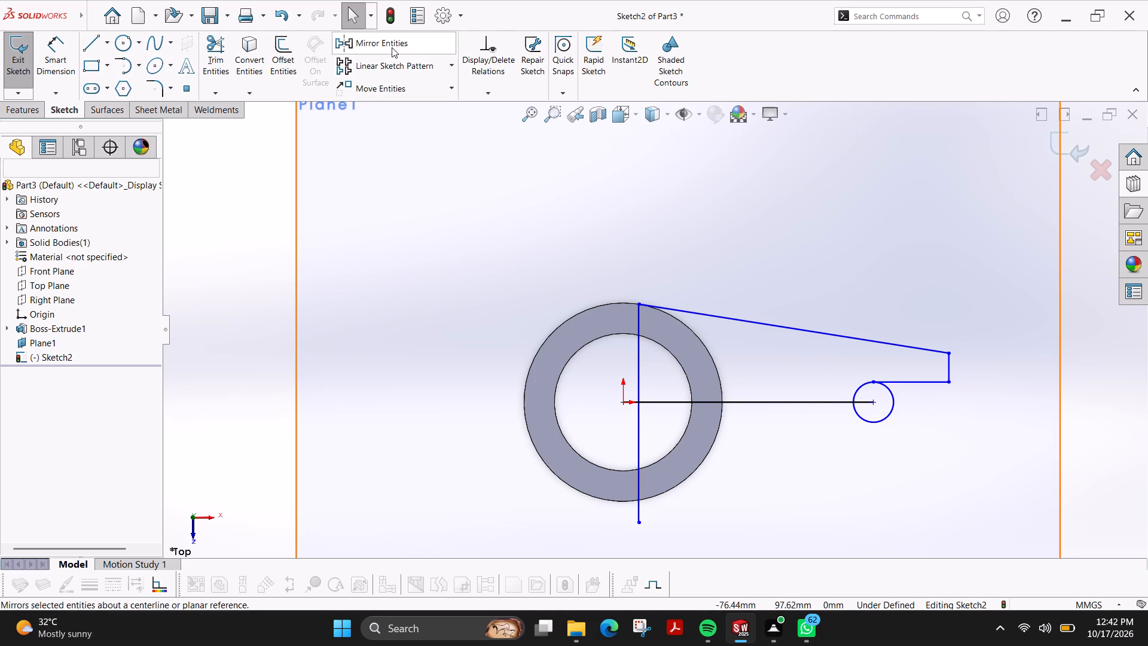
click(798, 328)
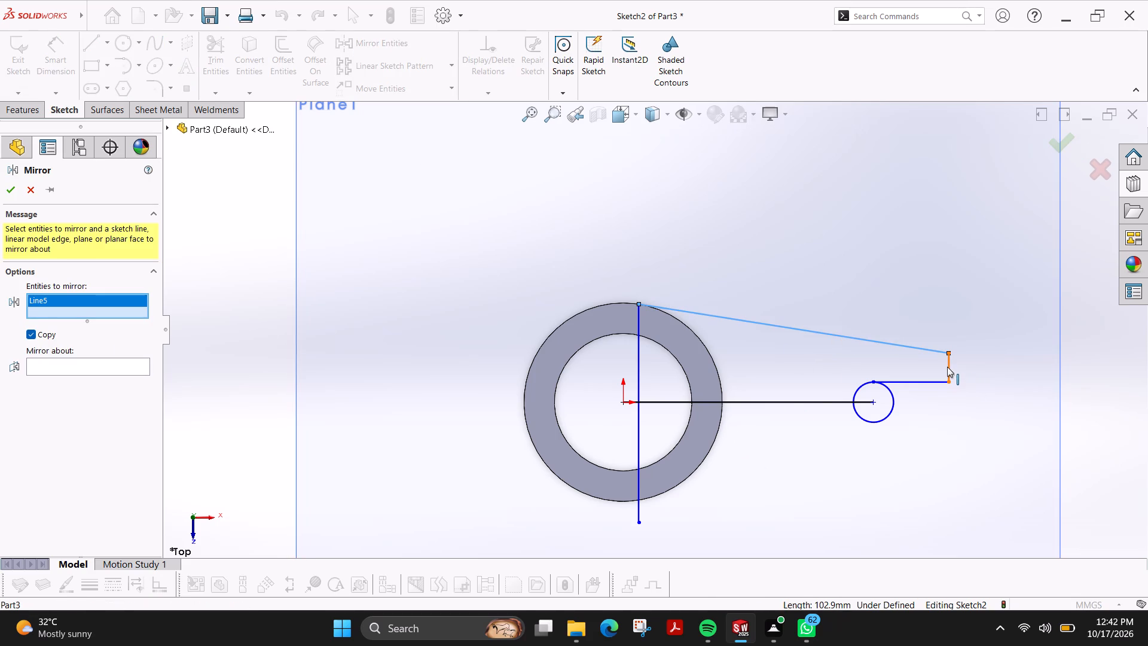
click(947, 367)
click(909, 383)
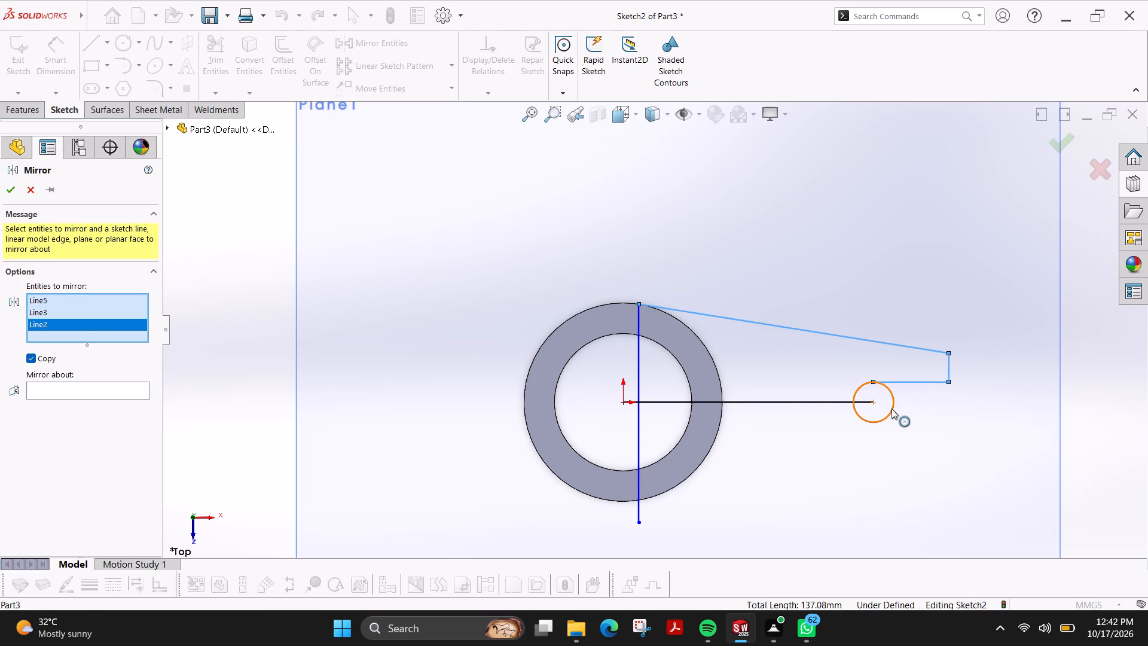
click(77, 394)
click(741, 404)
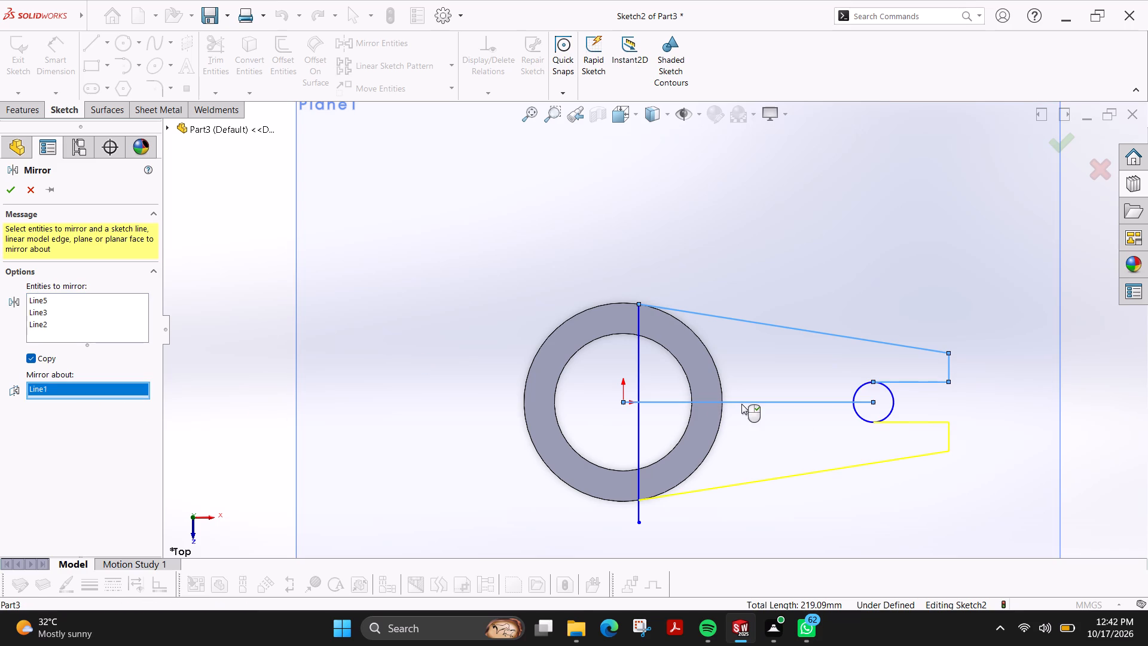
click(7, 190)
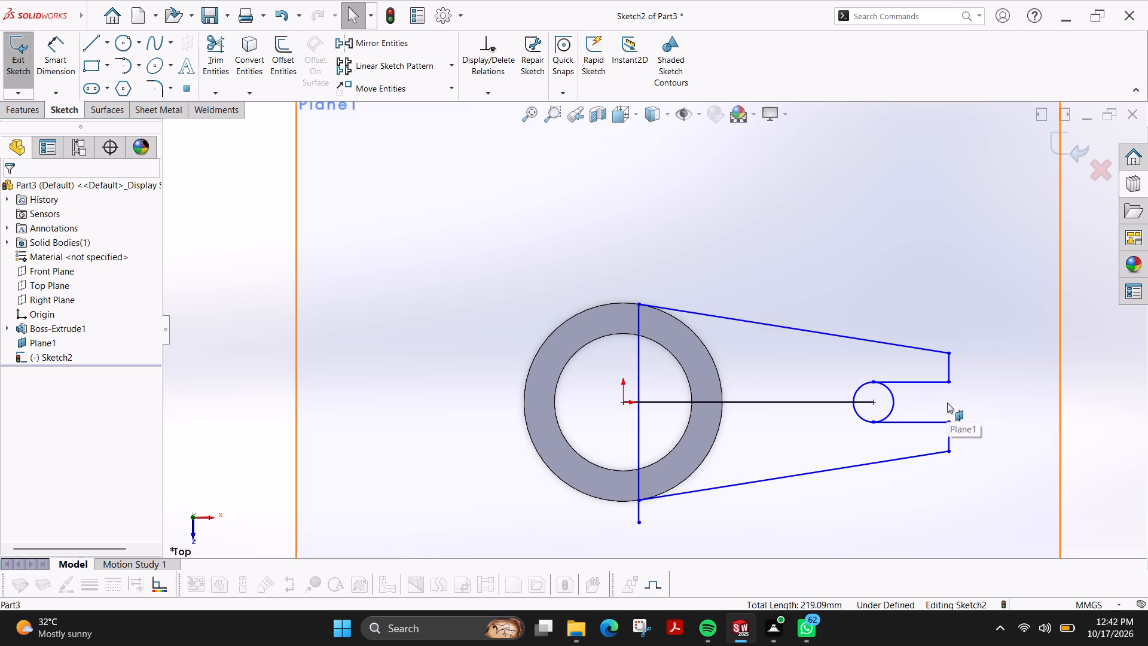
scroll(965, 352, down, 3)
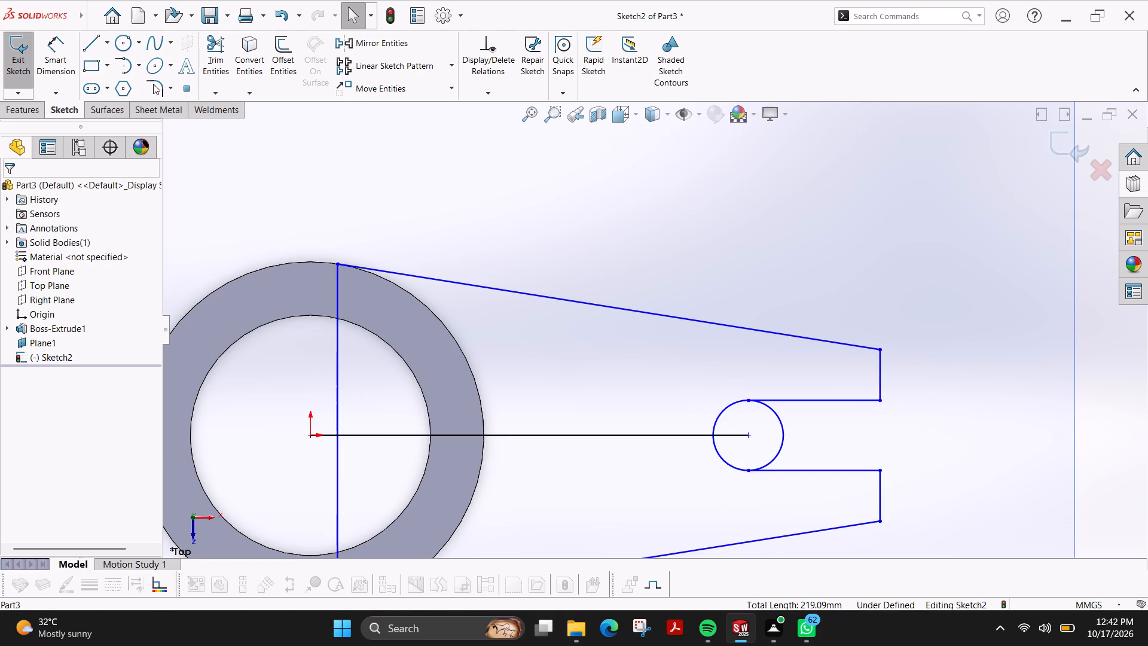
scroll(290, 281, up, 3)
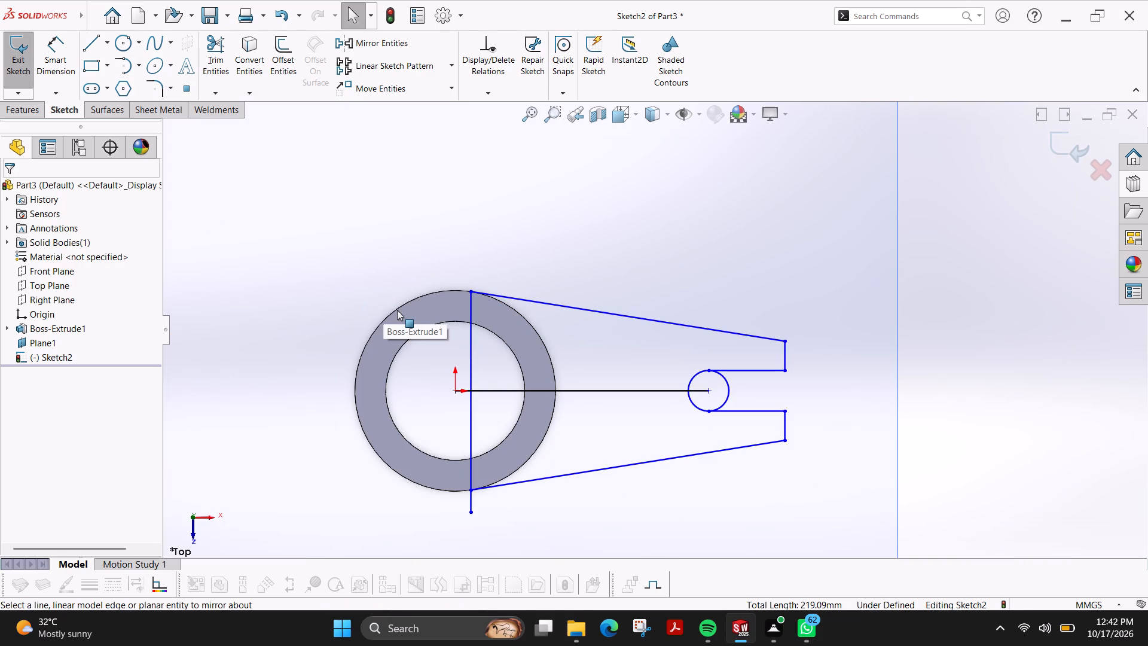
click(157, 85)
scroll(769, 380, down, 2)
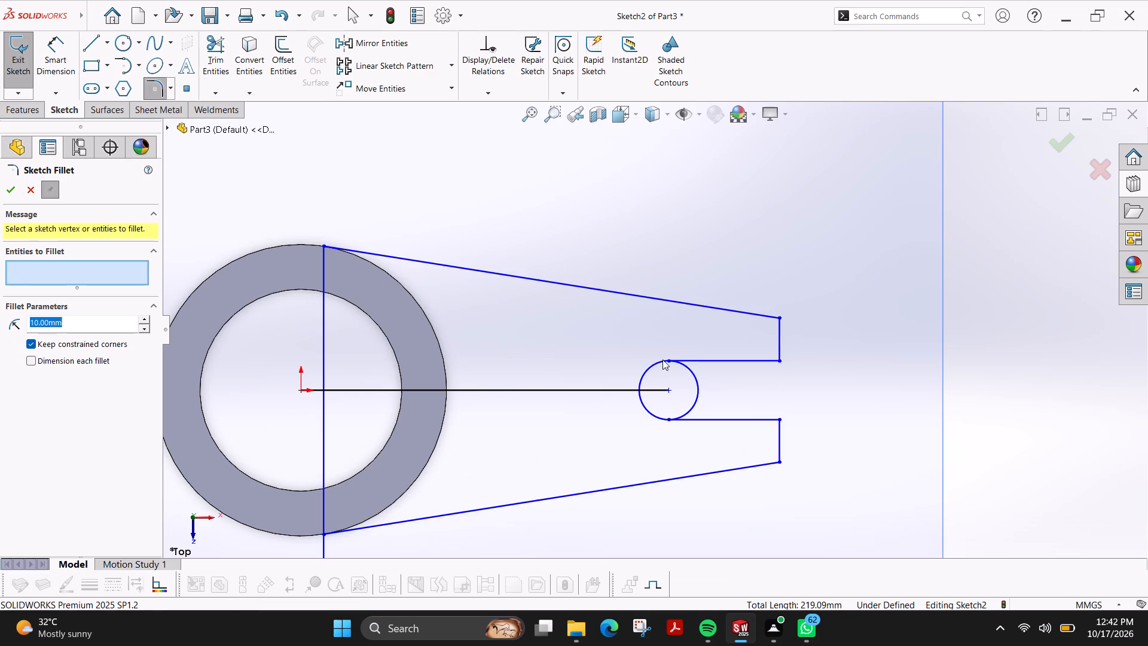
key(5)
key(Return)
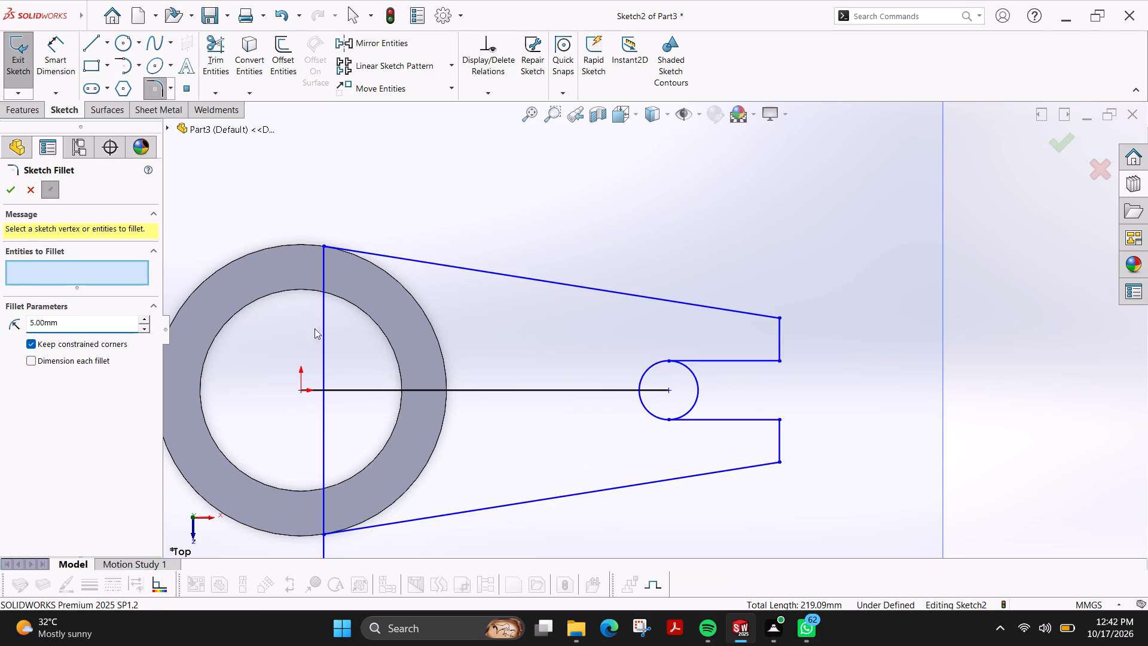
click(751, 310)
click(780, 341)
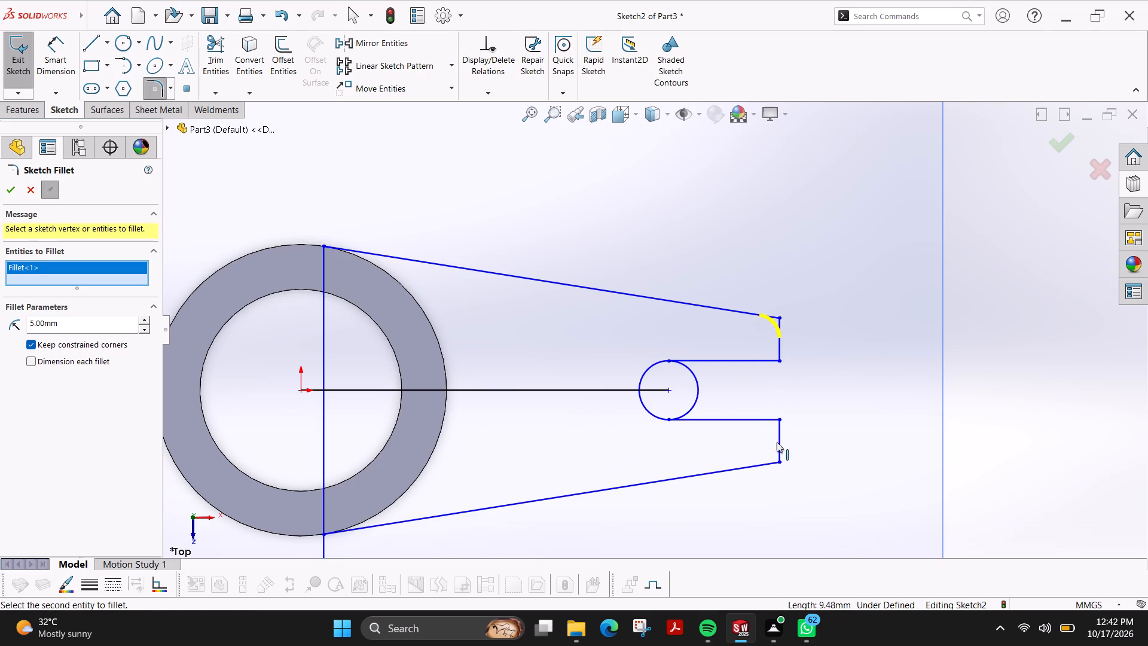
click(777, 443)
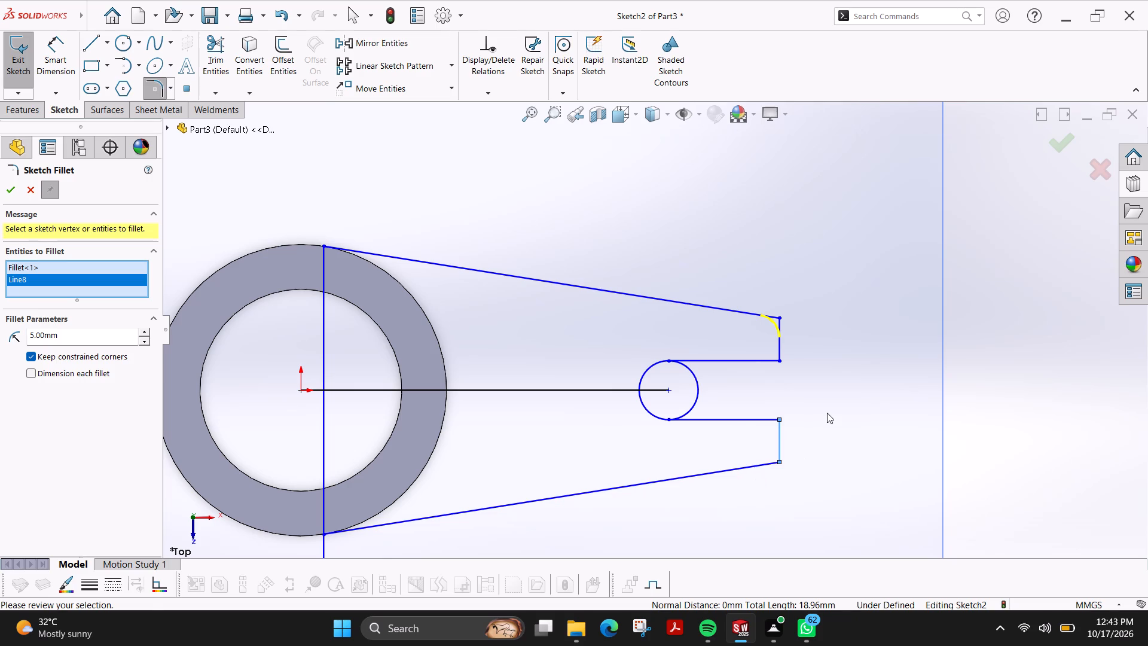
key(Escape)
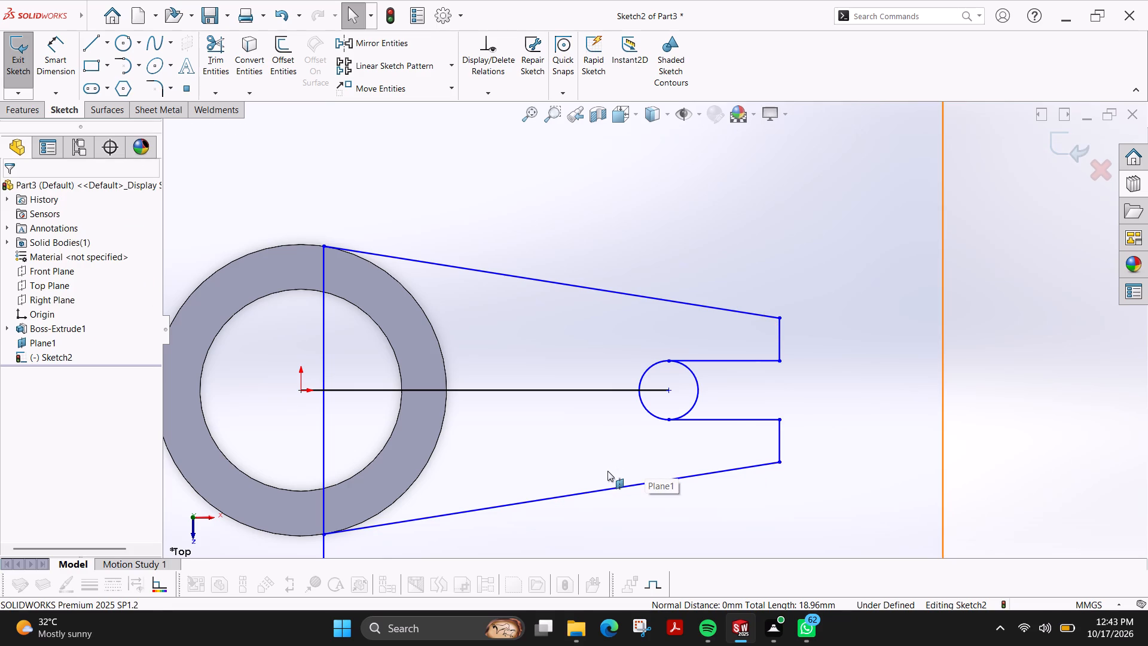
Dimension the overall width of the arm's free end, between its two outer corner points, at 35 mm.
click(64, 45)
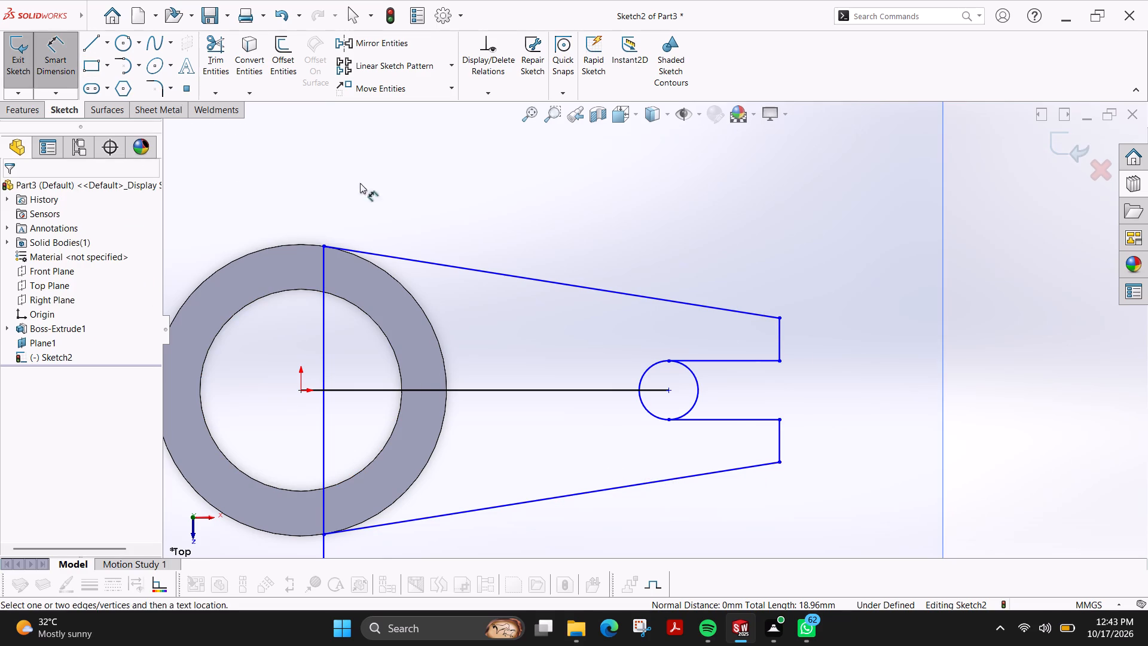
click(780, 320)
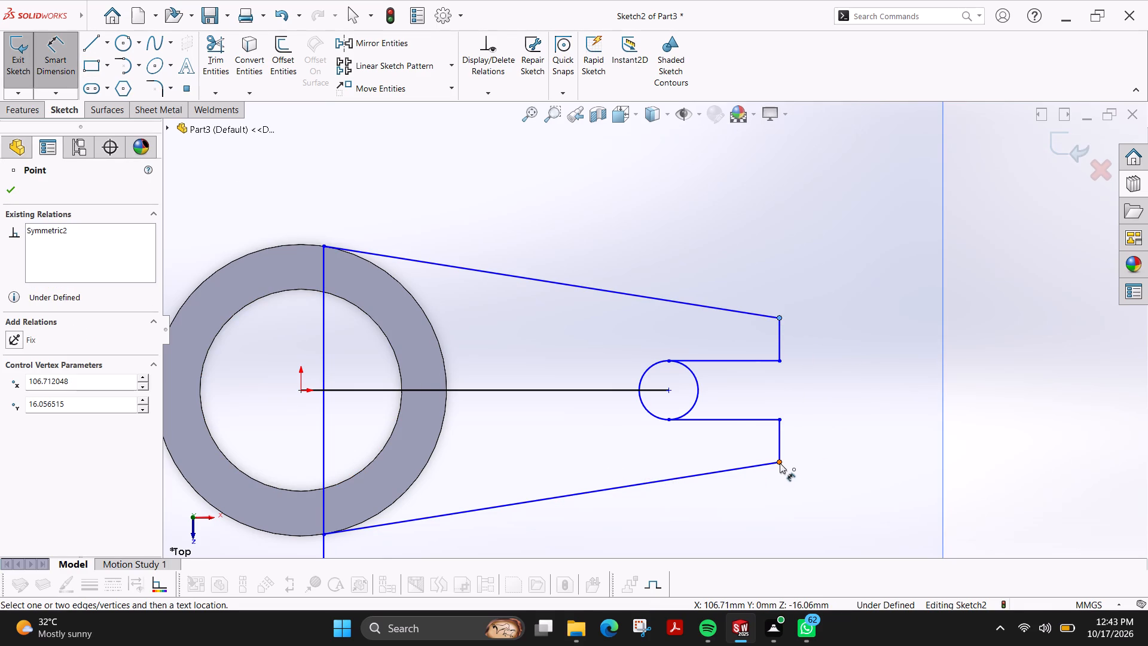
click(780, 463)
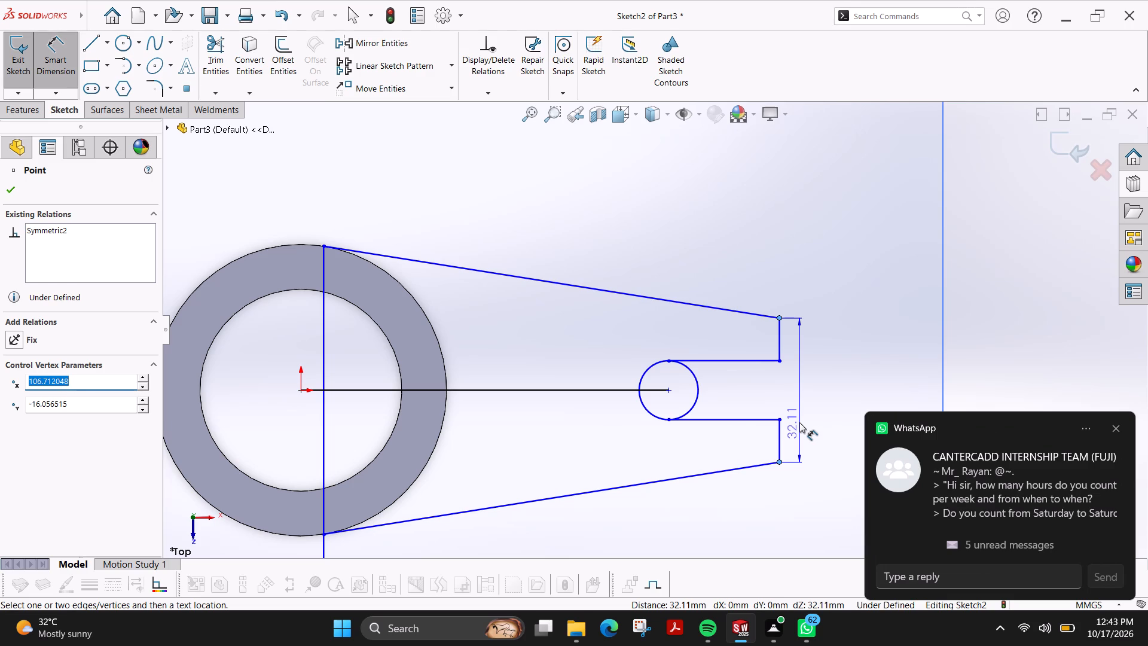
key(Escape)
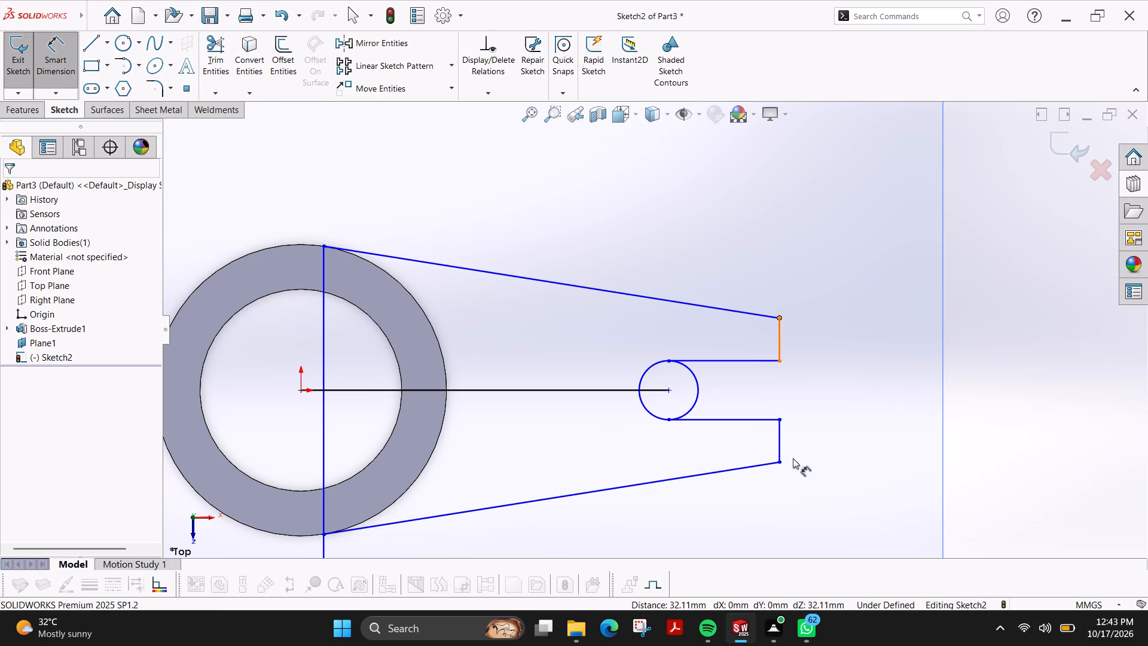
click(778, 463)
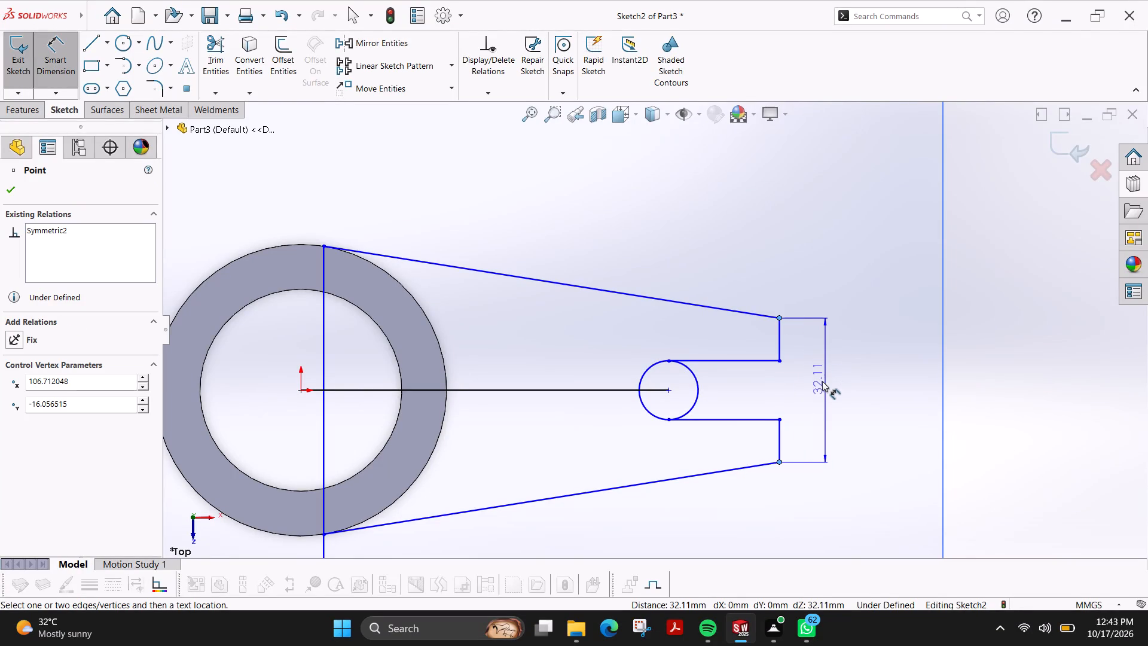
click(822, 381)
text(35)
key(Return)
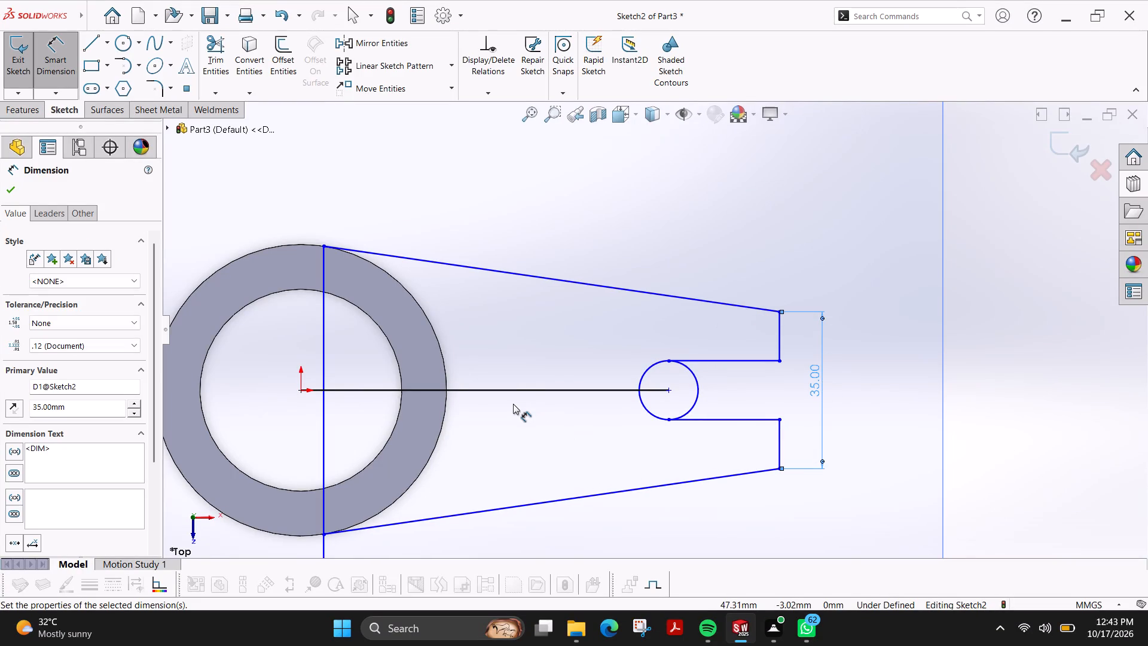
Dimension the horizontal distance from the small slot circle's centre to the arm's vertical end line at 32 mm.
scroll(513, 404, up, 1)
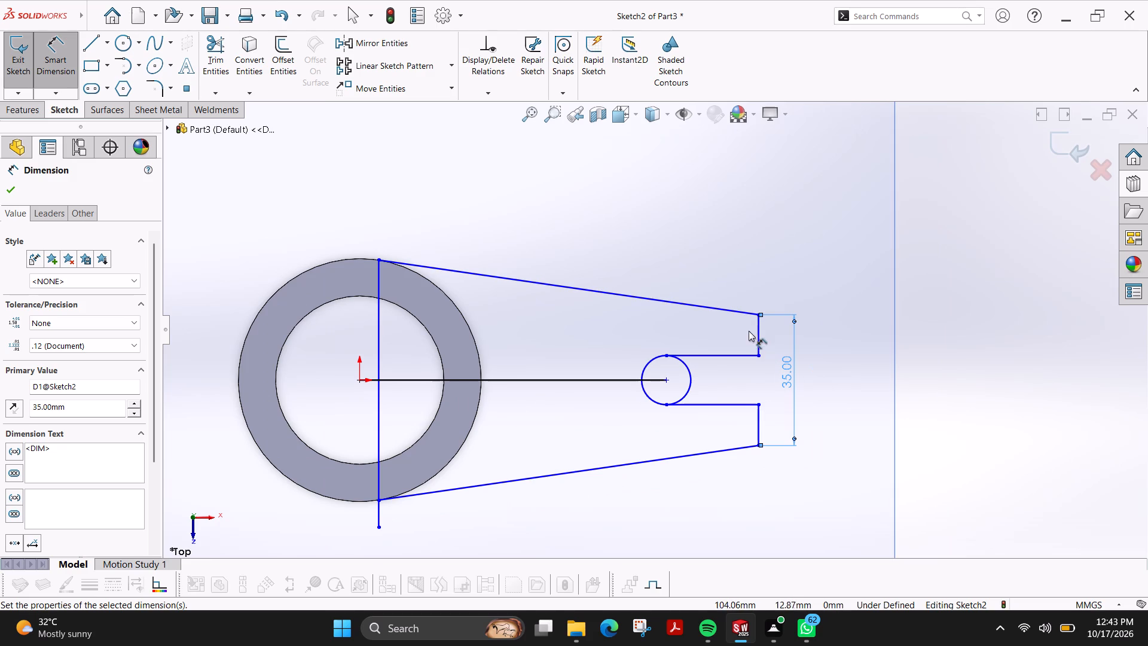
click(665, 380)
click(758, 423)
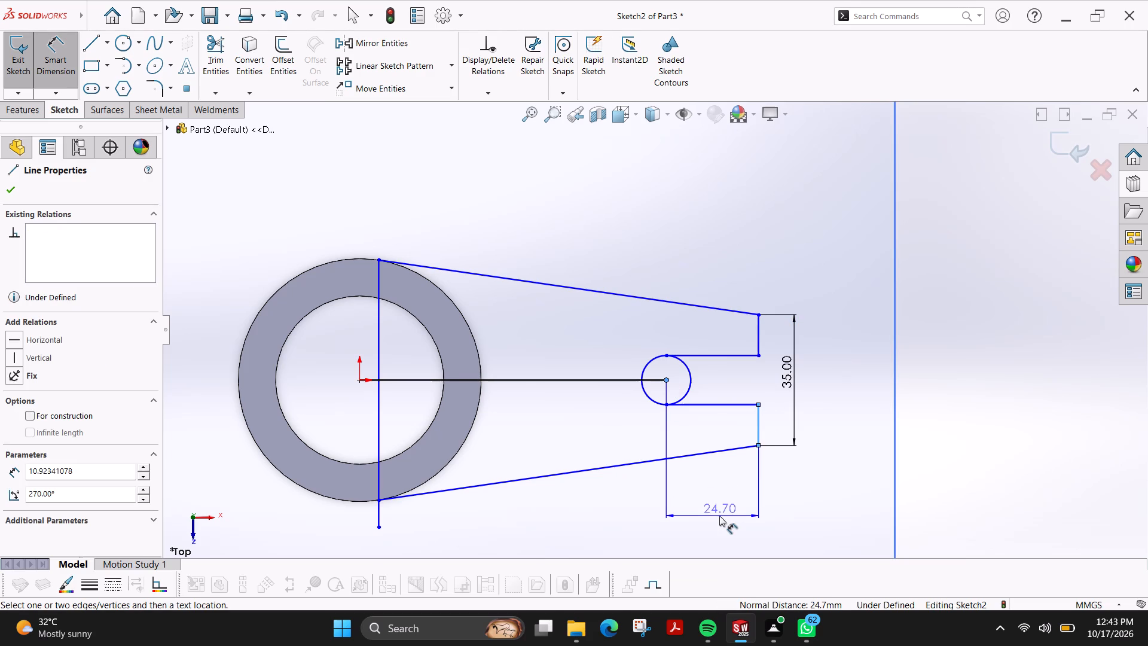
click(714, 522)
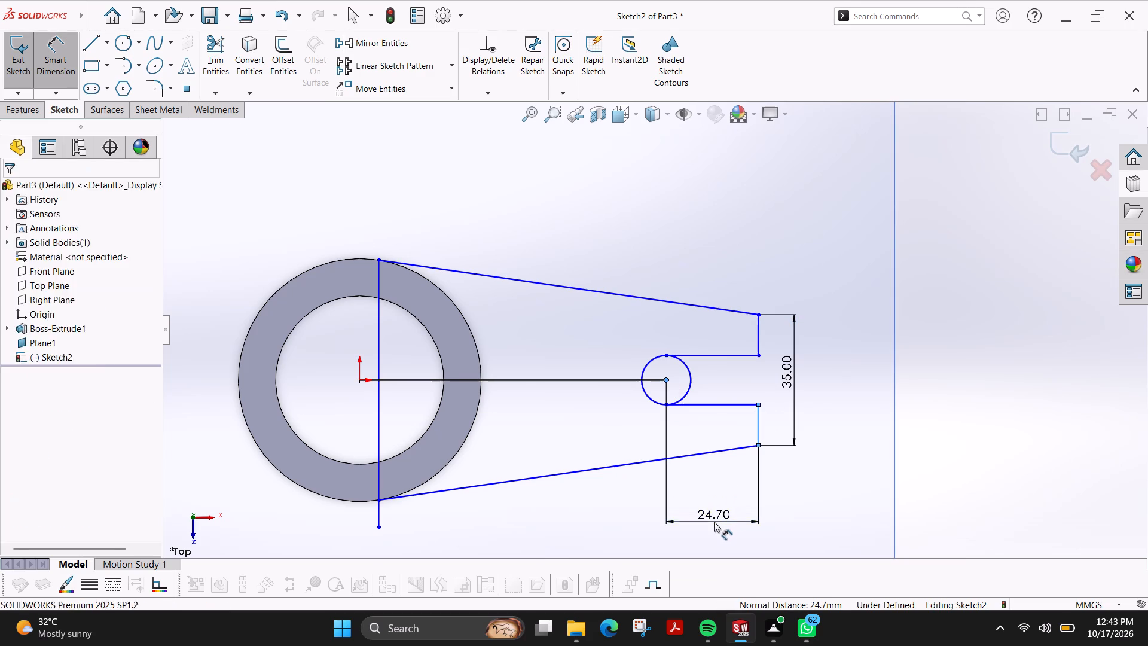
text(32)
key(Return)
Dimension the horizontal distance from the origin to the arm's vertical end line at 100 mm.
scroll(633, 484, up, 2)
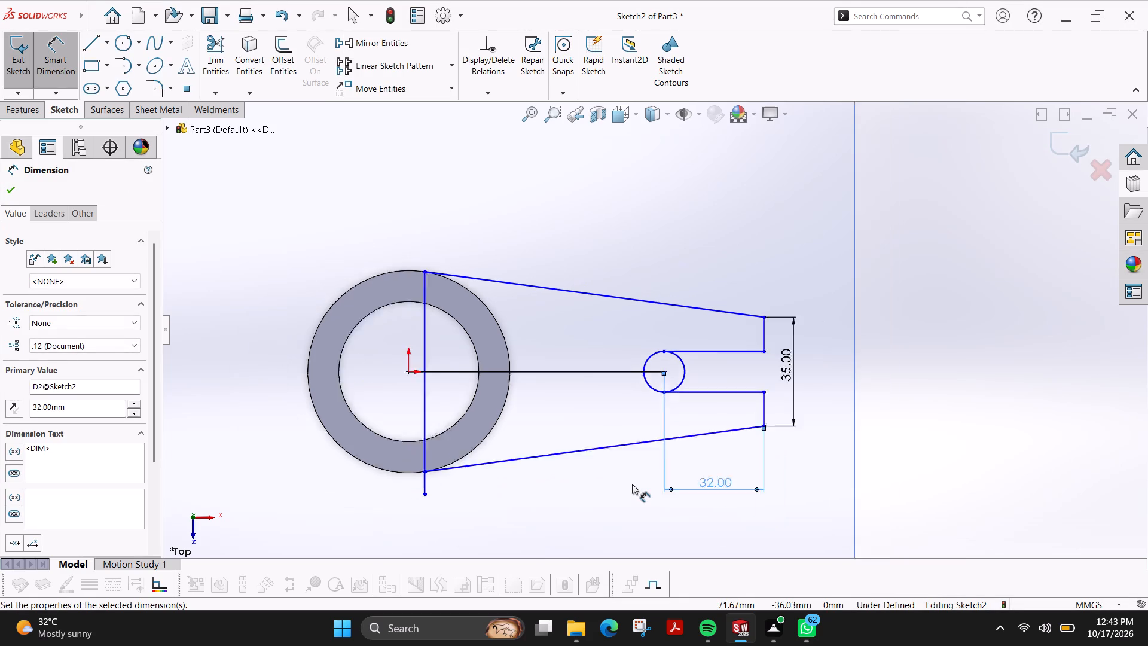
scroll(632, 484, up, 1)
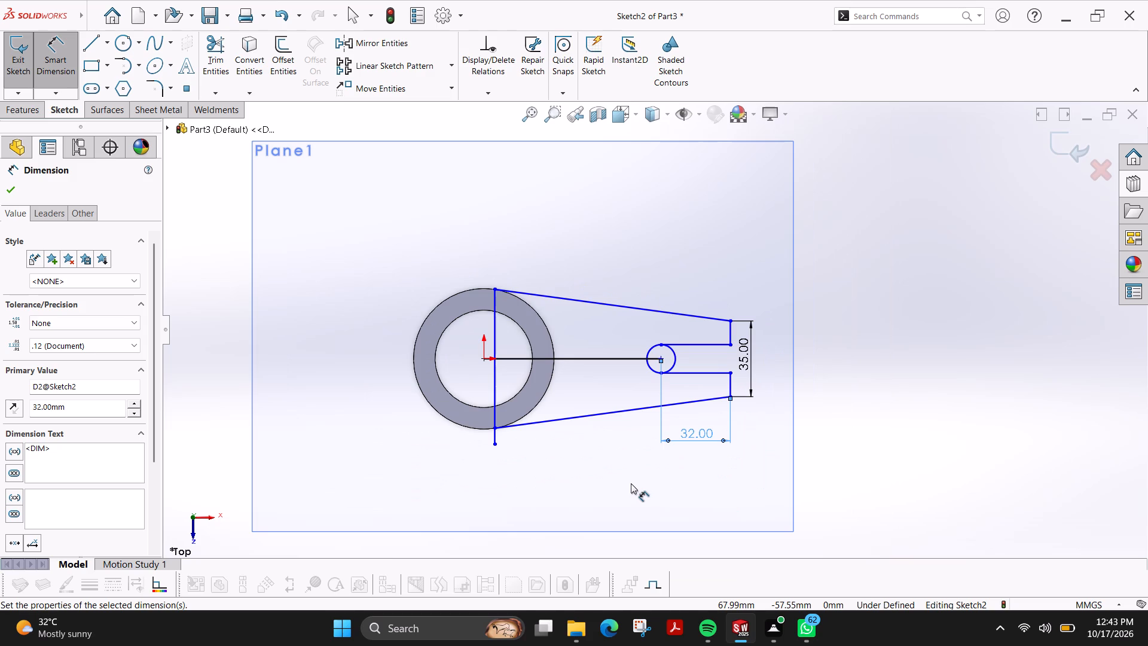
click(482, 359)
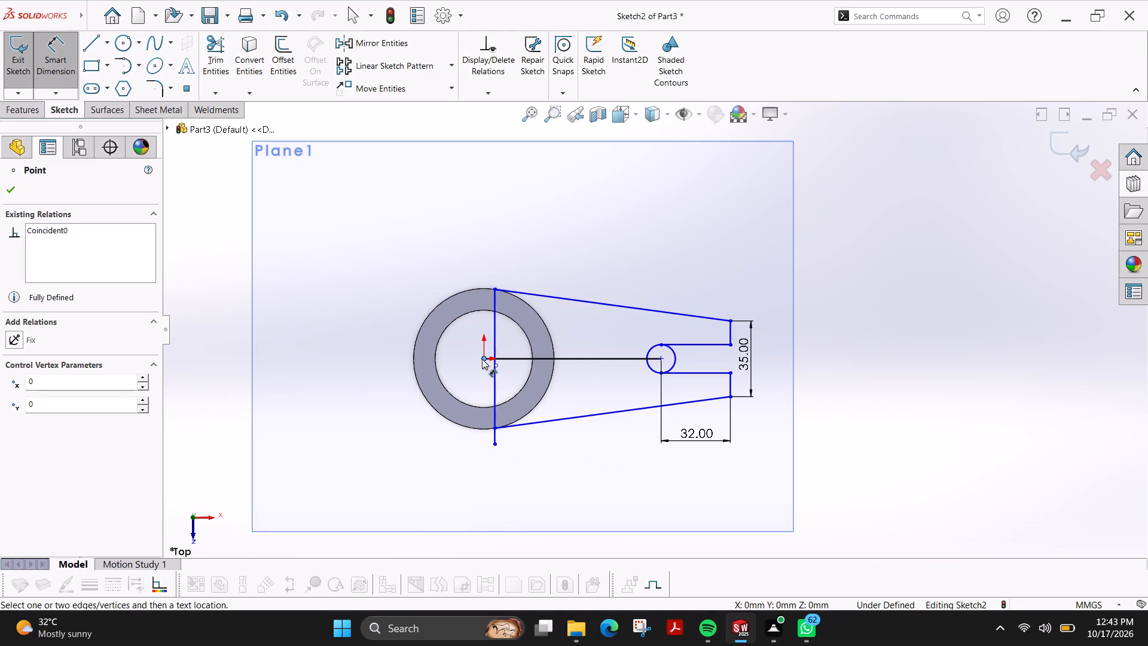
click(731, 333)
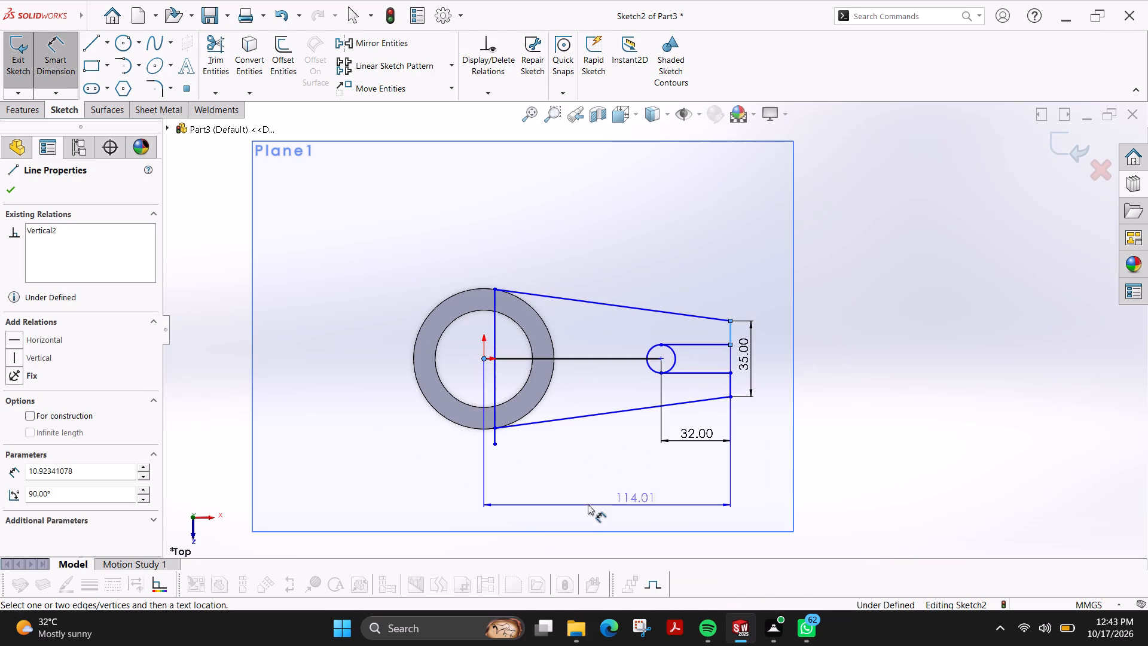
click(600, 502)
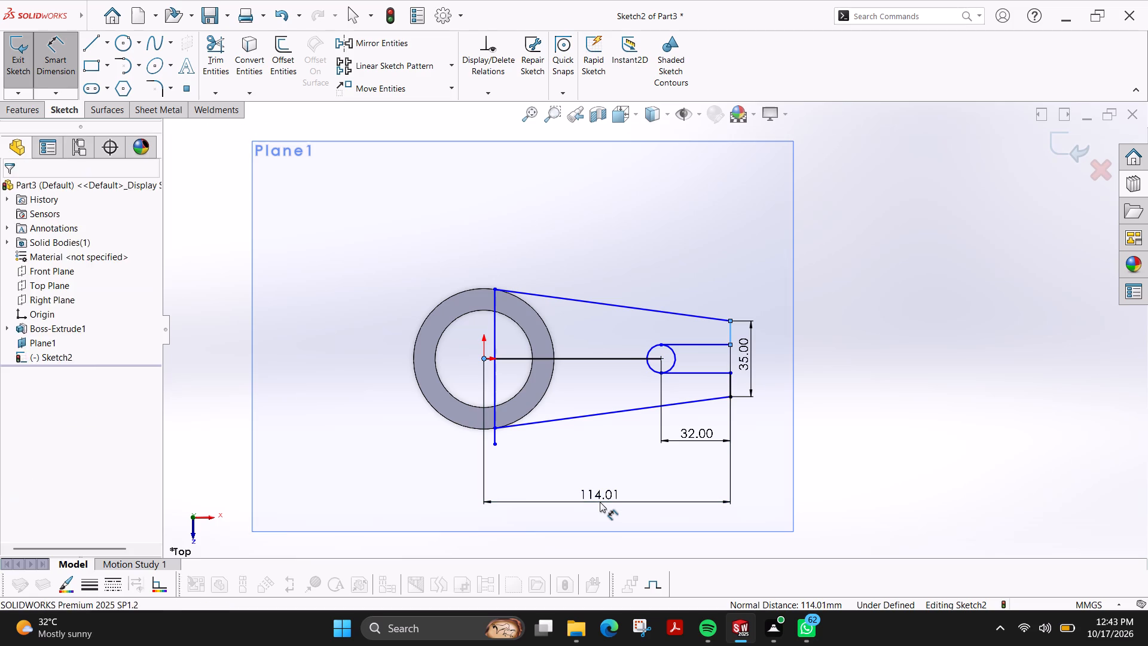
text(100)
key(Return)
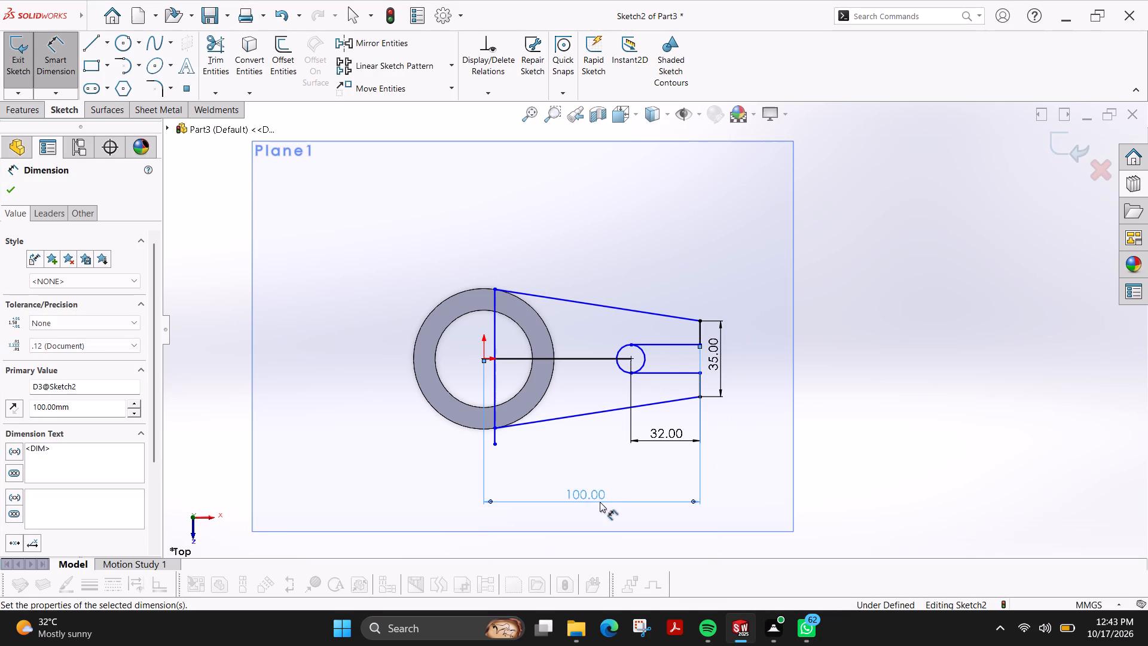
Fillet both outer corners at the arm's free end, between the slanted and vertical lines, with a 5 mm radius.
scroll(663, 363, down, 3)
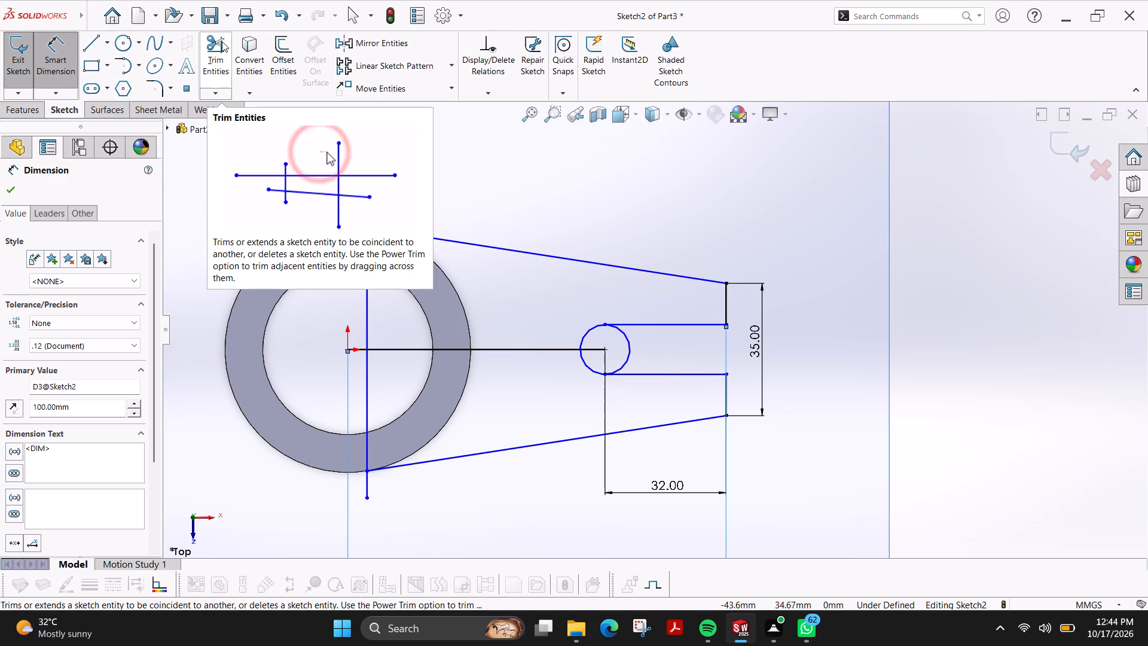
click(154, 93)
scroll(710, 287, down, 1)
scroll(524, 269, down, 1)
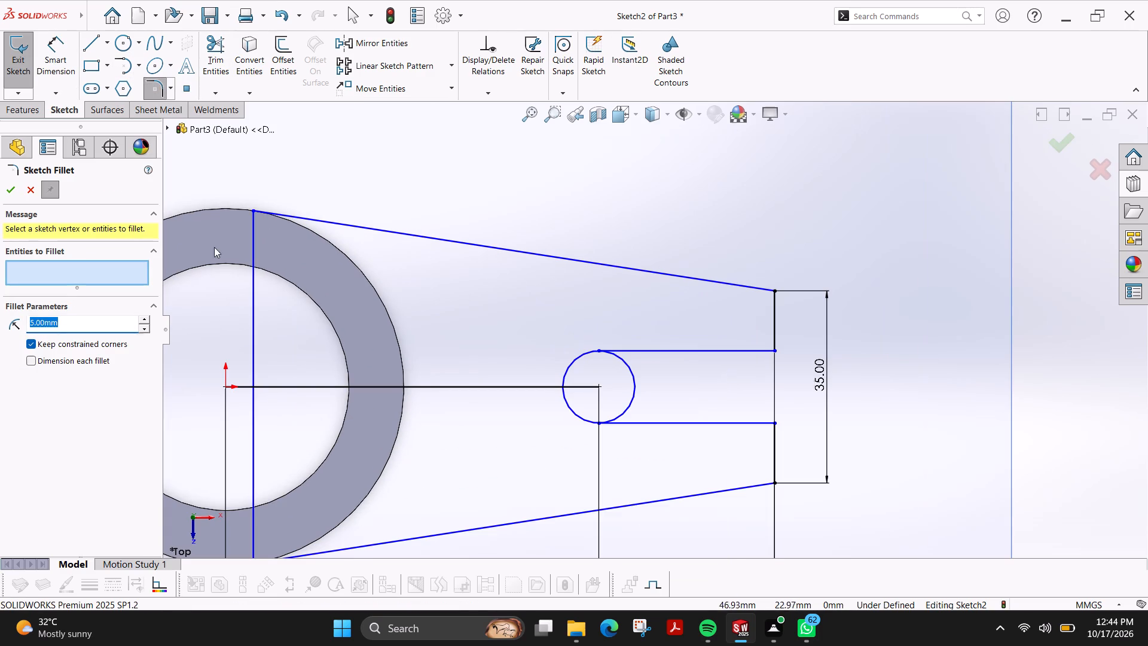
click(709, 282)
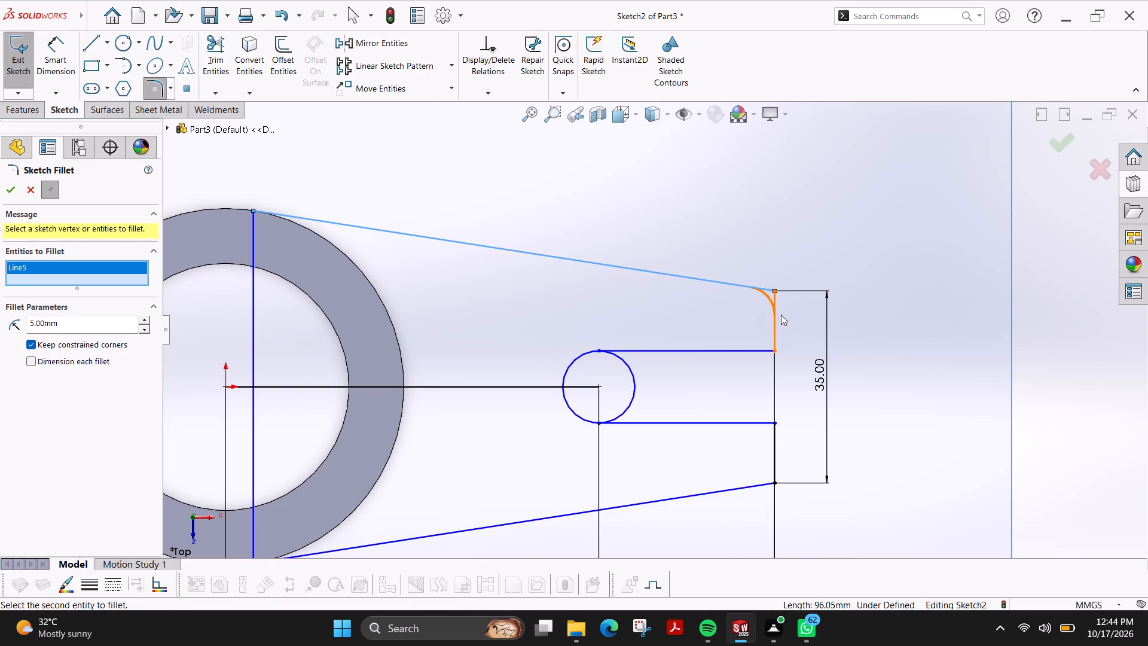
click(774, 325)
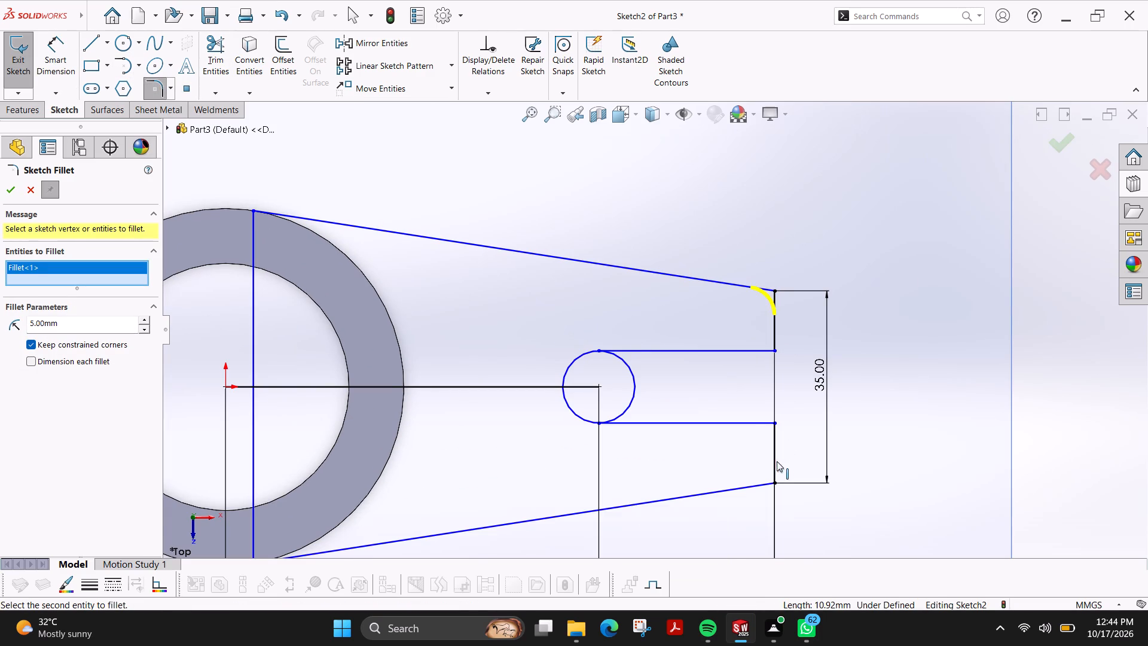
click(773, 446)
click(731, 489)
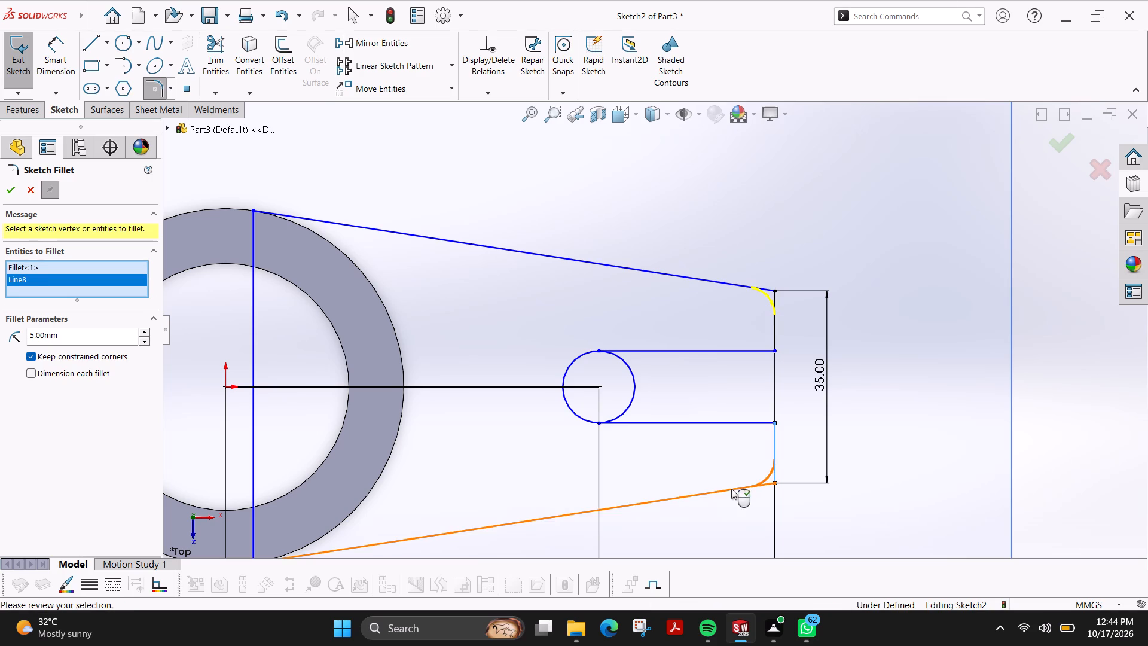
click(9, 191)
Trim away the half of the small slot circle facing the arm's open end, leaving the rounded slot end.
scroll(538, 357, up, 1)
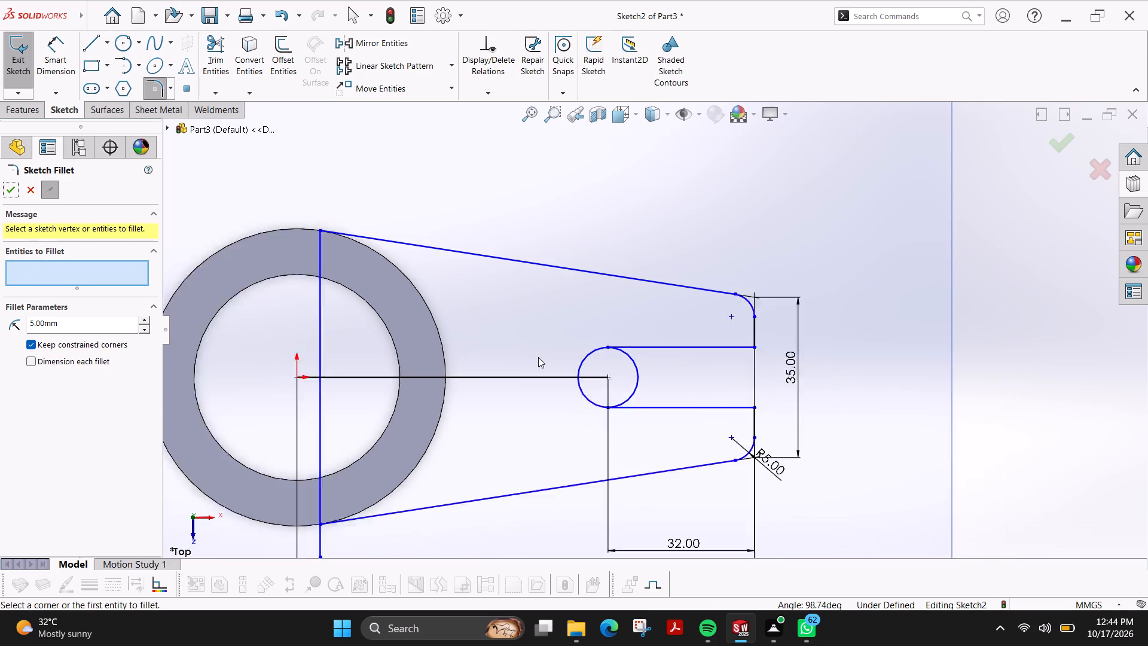
scroll(538, 357, up, 2)
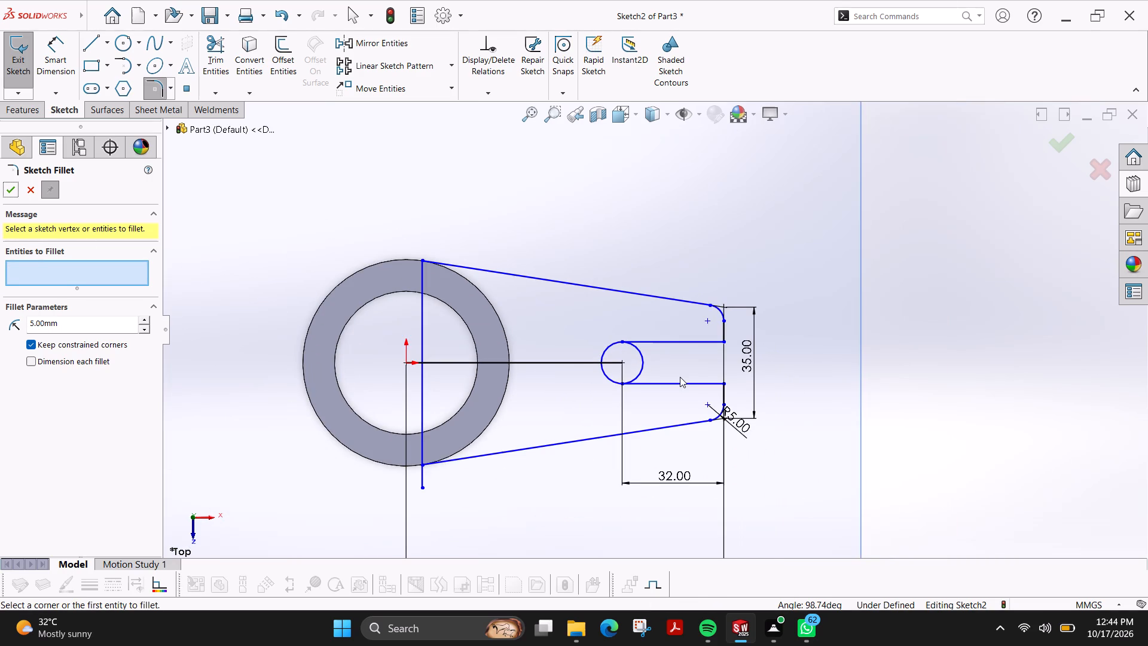
click(222, 65)
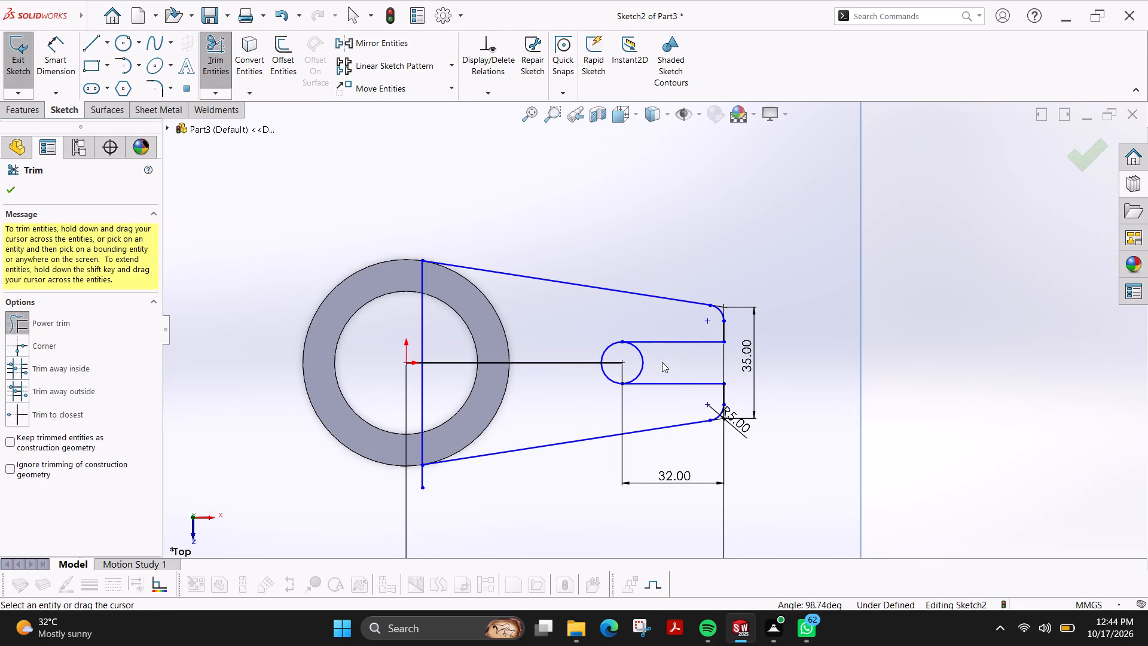
drag(655, 361, 638, 370)
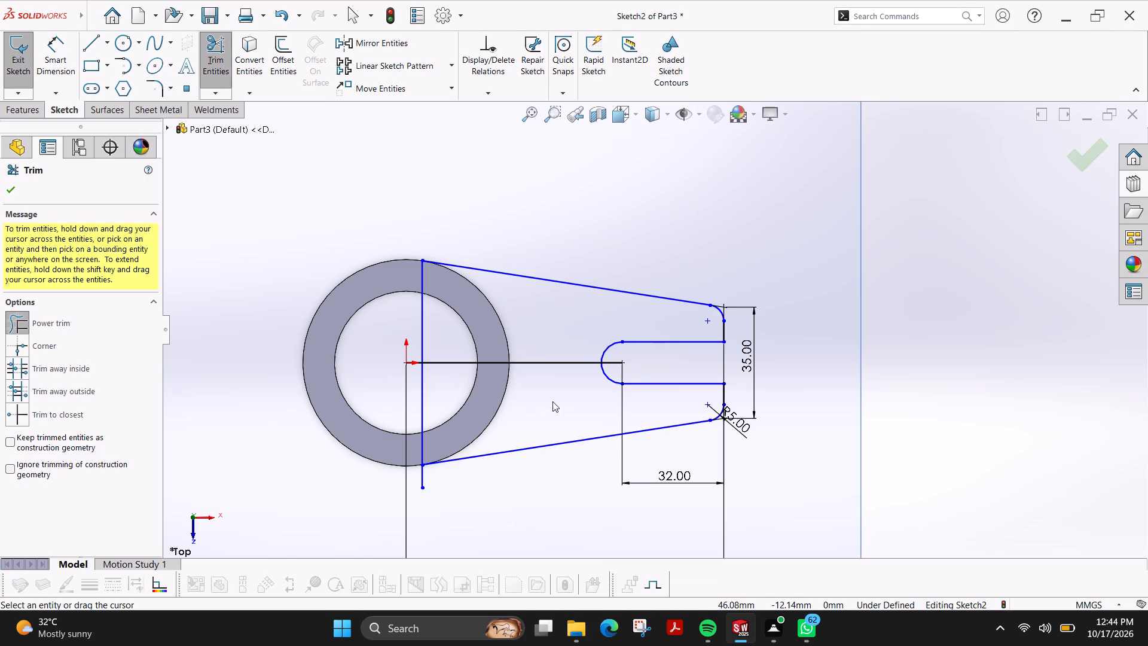
Trim away all pieces of the horizontal centre line between the origin and the slot arc's centre.
drag(545, 351, 542, 397)
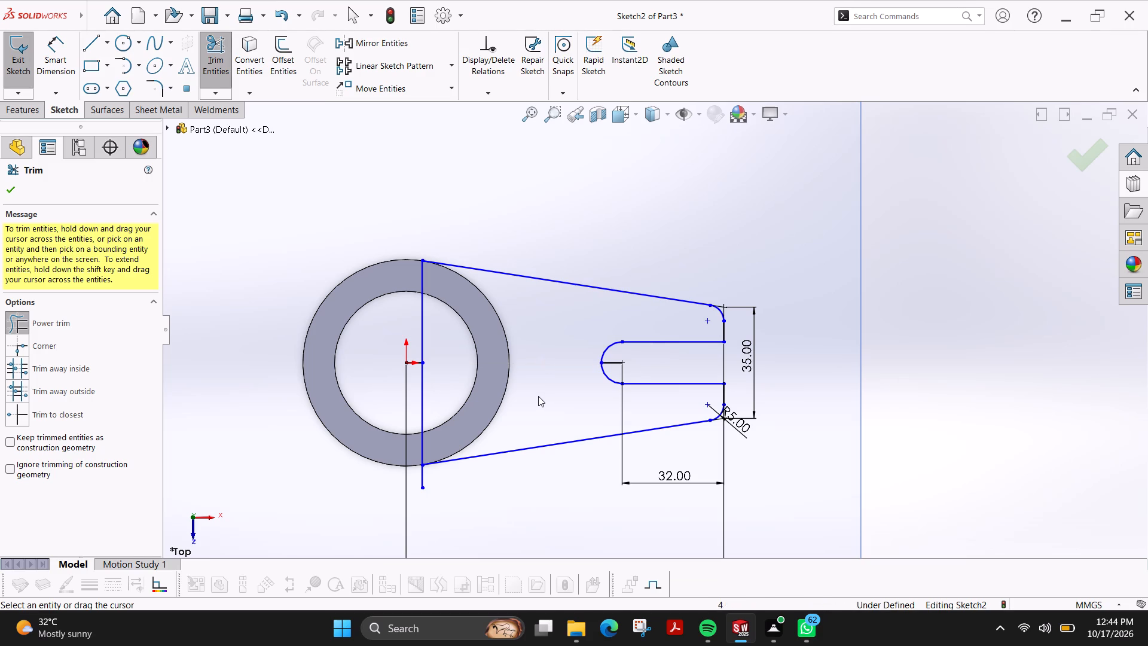
scroll(634, 359, down, 4)
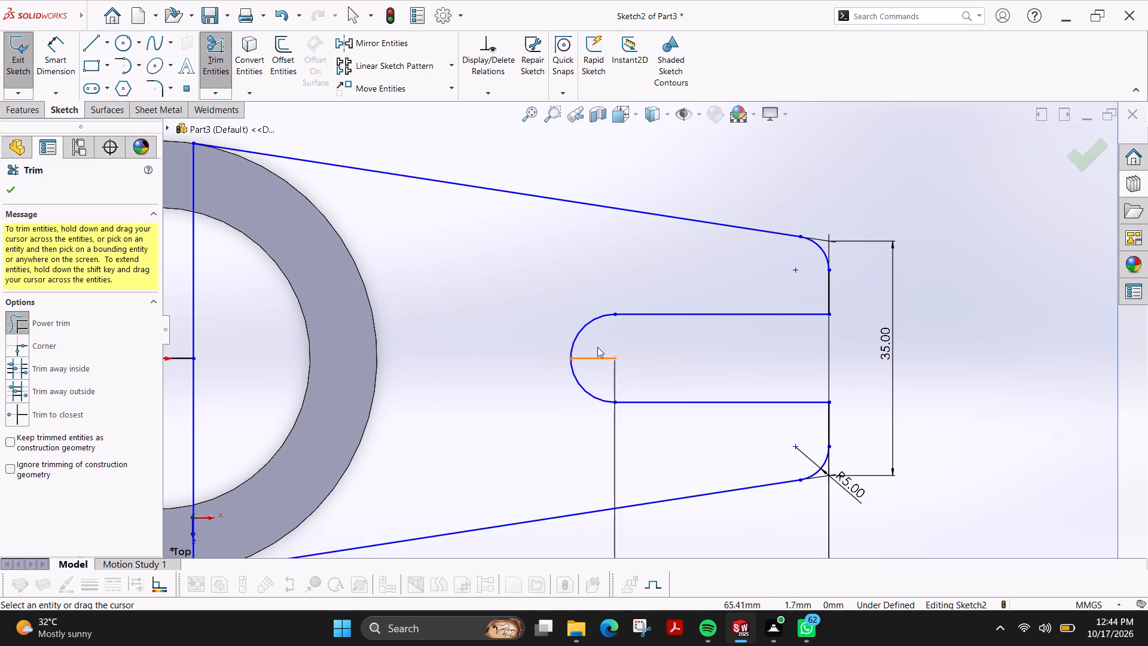
drag(597, 347, 600, 367)
scroll(542, 398, up, 3)
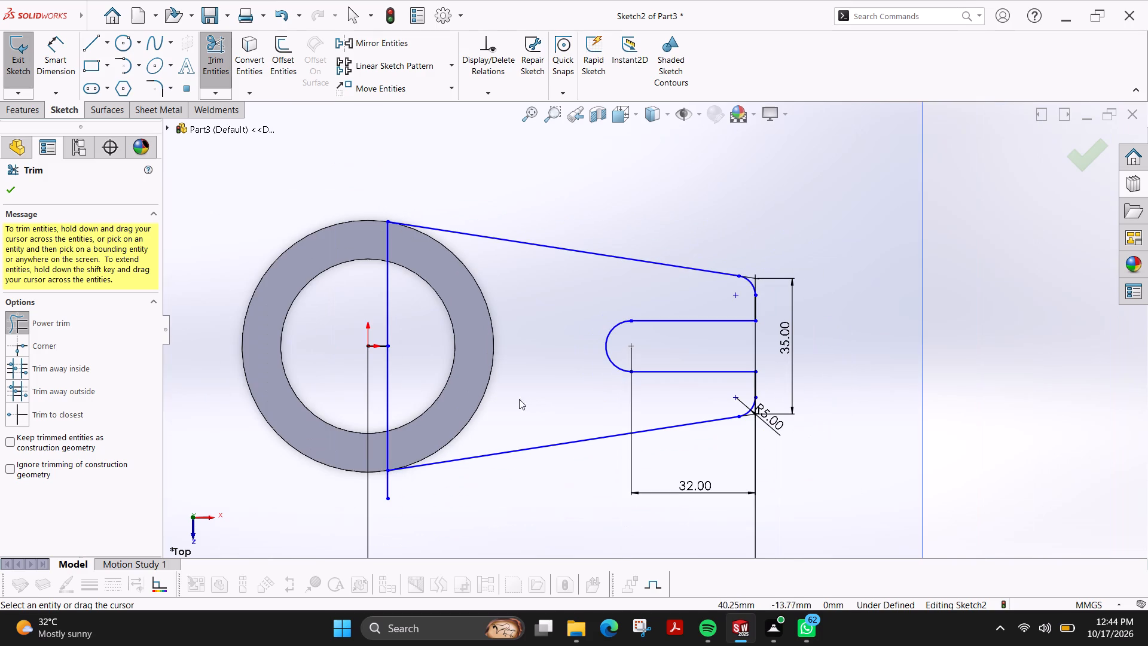
scroll(380, 343, down, 8)
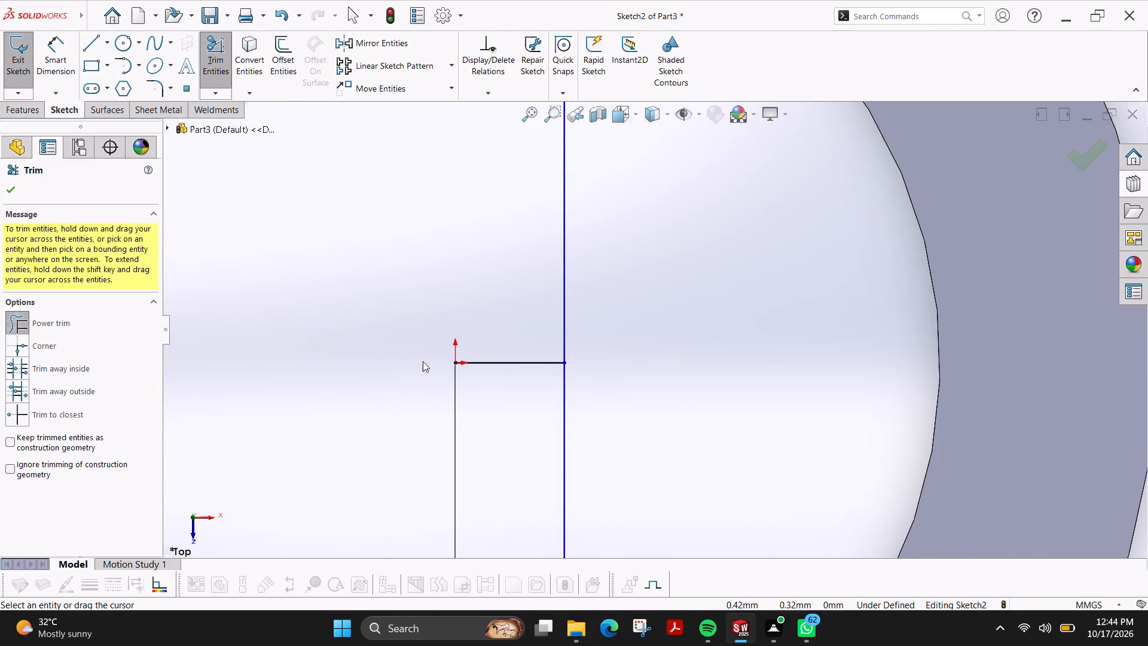
drag(496, 343, 501, 391)
Trim away the vertical line across the ring between the two slanted lines' endpoints.
scroll(500, 391, up, 7)
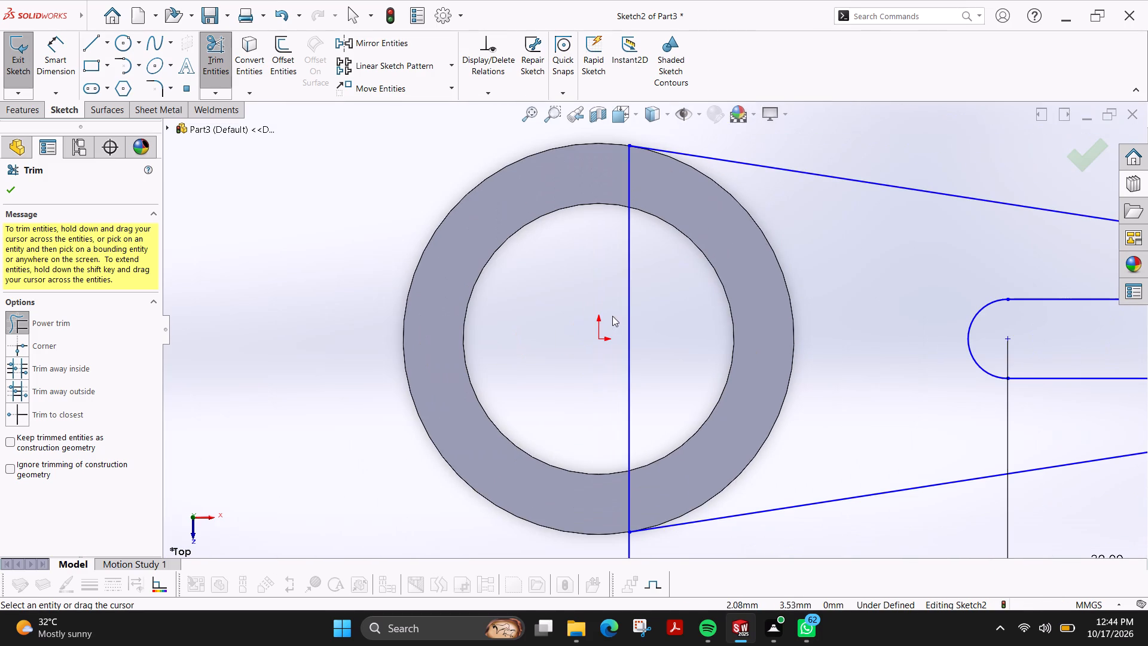
drag(673, 310, 607, 333)
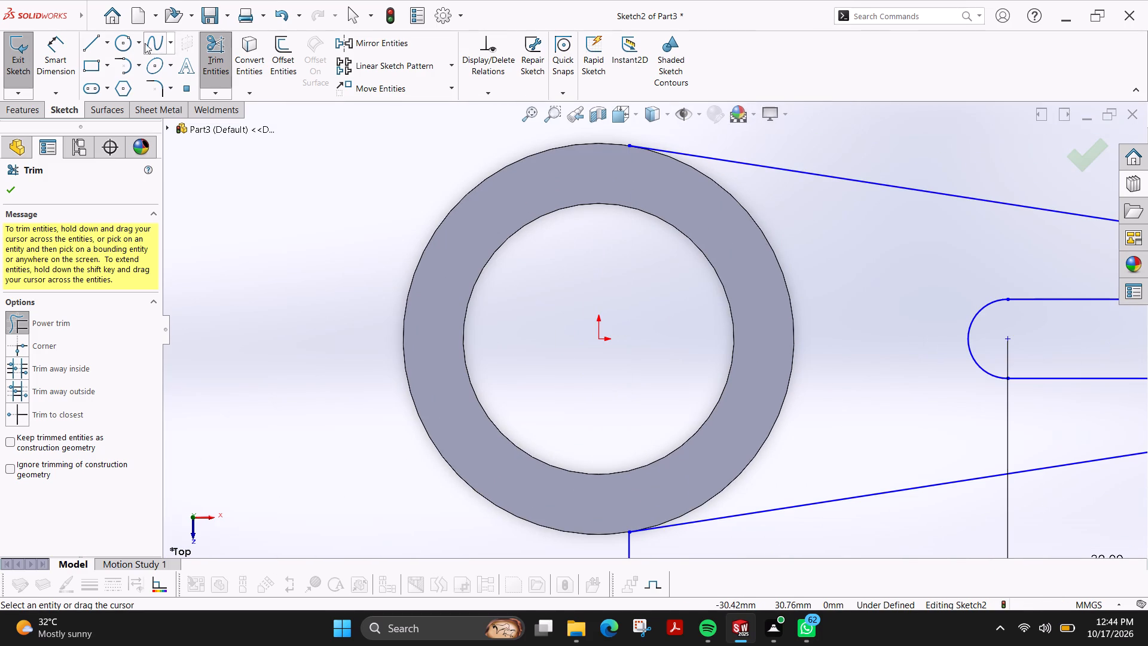
Draw a circle centred on the origin with a 32.5 mm radius, matching the cylinder's outer edge.
click(127, 44)
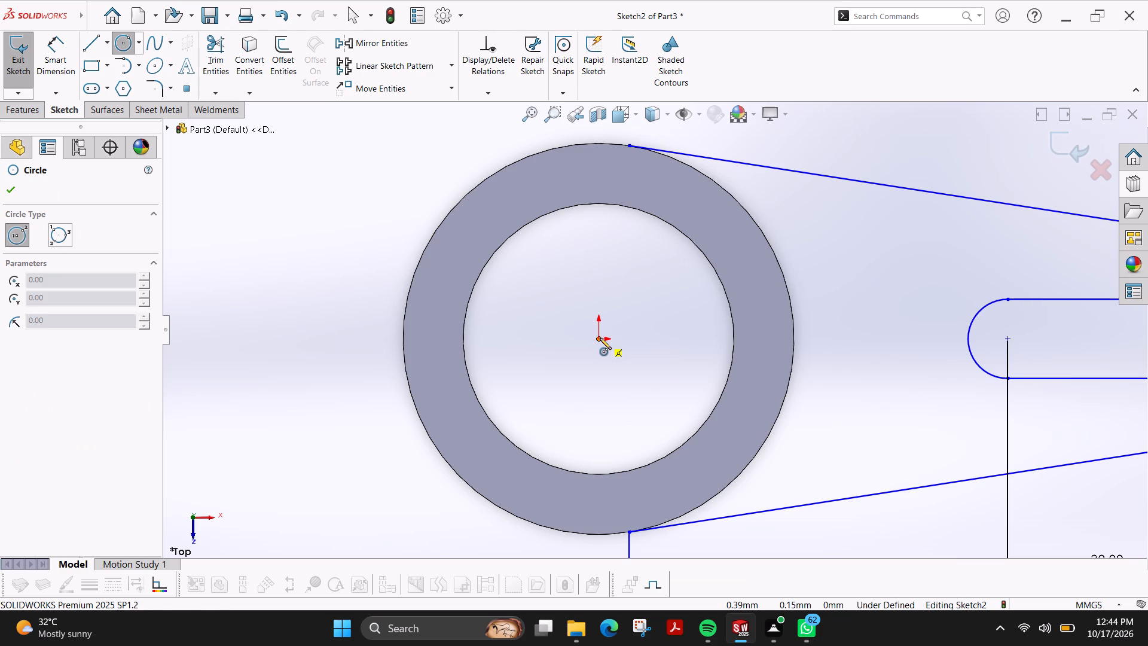
click(600, 338)
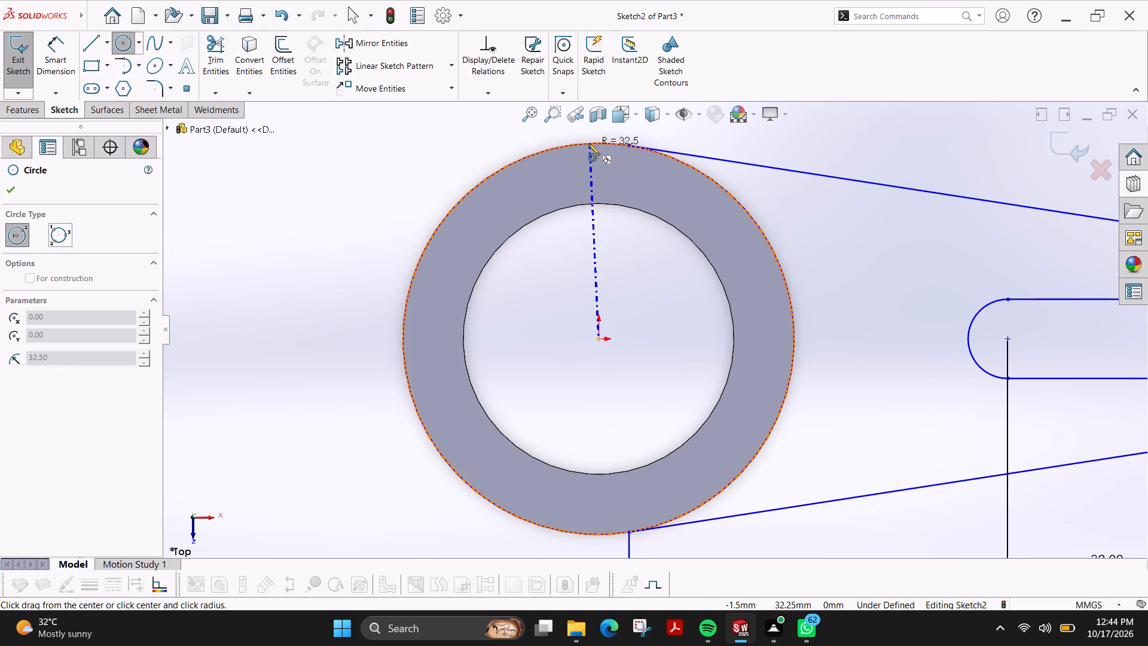
click(588, 144)
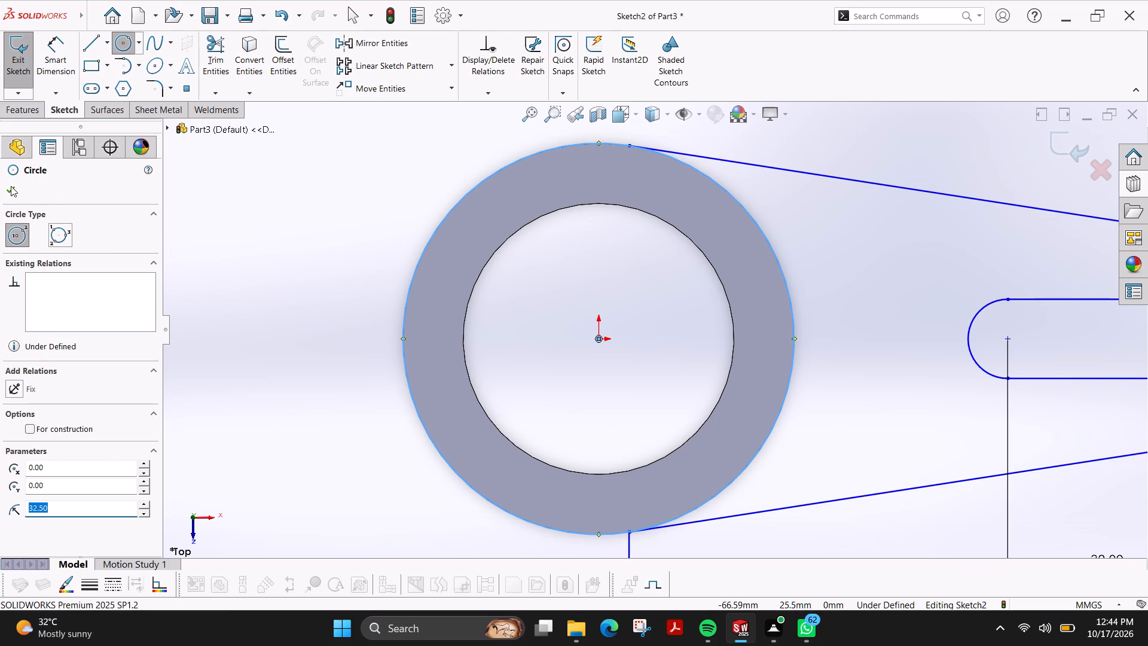
click(11, 186)
Trim away the part of the 32.5 mm radius circle on the side opposite the arm, between the slanted lines' endpoints.
click(217, 47)
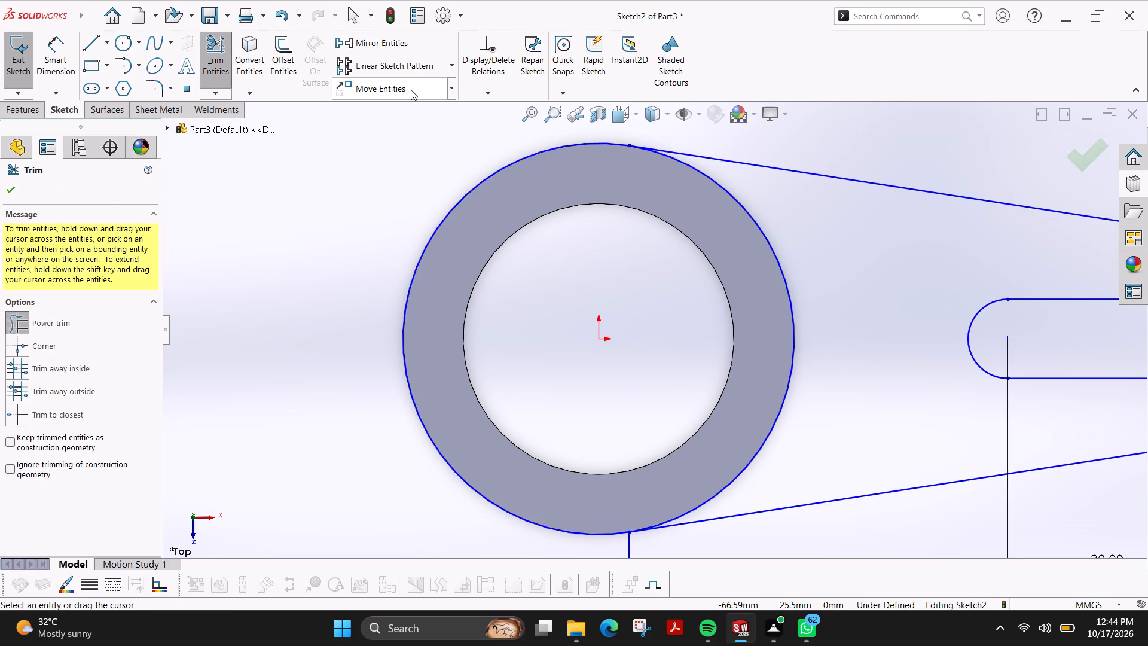
drag(475, 146, 535, 197)
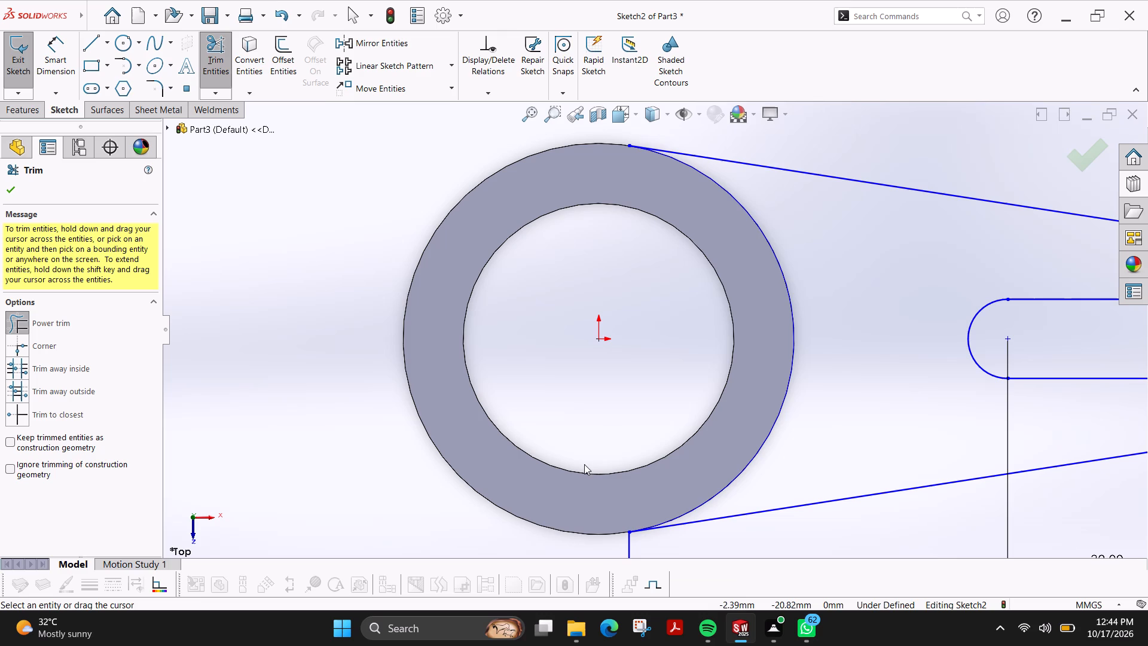
click(9, 183)
Trim away the leftover vertical line stub extending below the lower slanted line's endpoint on the ring.
scroll(603, 346, up, 2)
scroll(868, 395, up, 2)
scroll(833, 393, down, 1)
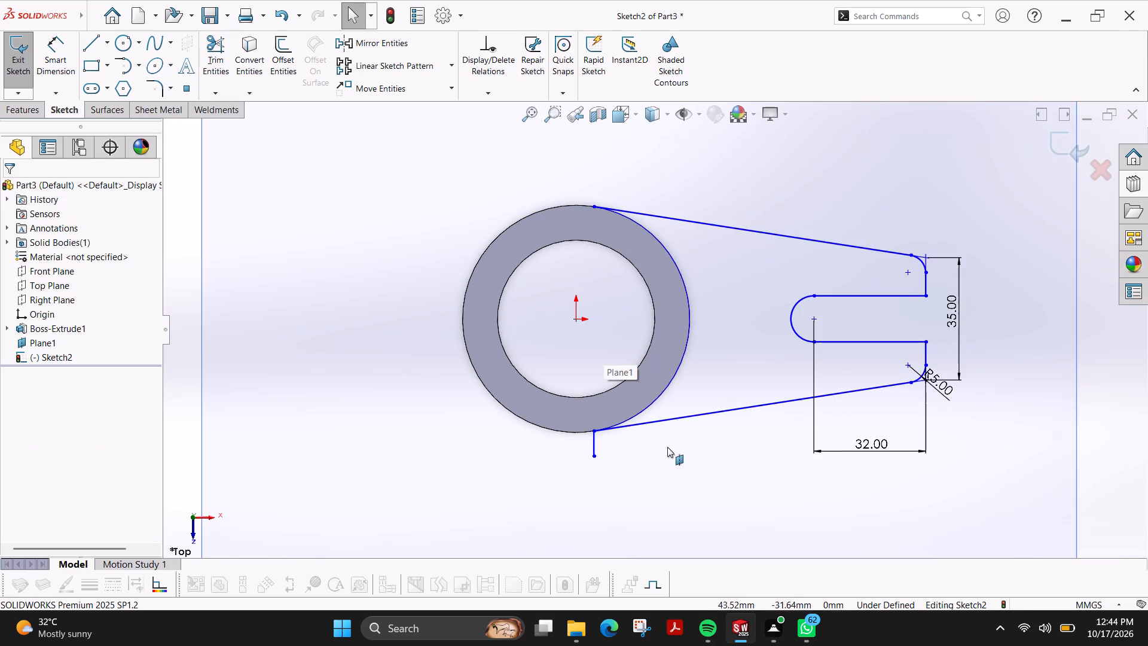
scroll(662, 448, down, 1)
click(209, 52)
scroll(589, 444, down, 2)
drag(595, 418, 541, 431)
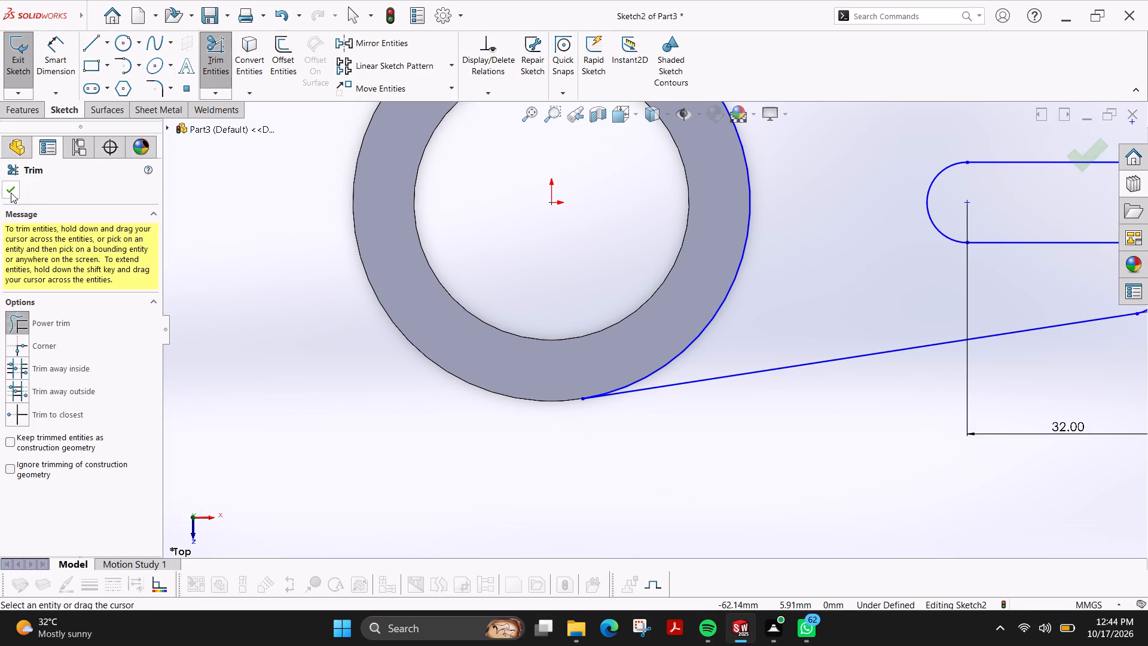
click(11, 193)
Extrude the closed arm profile as a boss, Blind, to a depth of 20 mm, merged with the cylinder.
scroll(660, 287, up, 4)
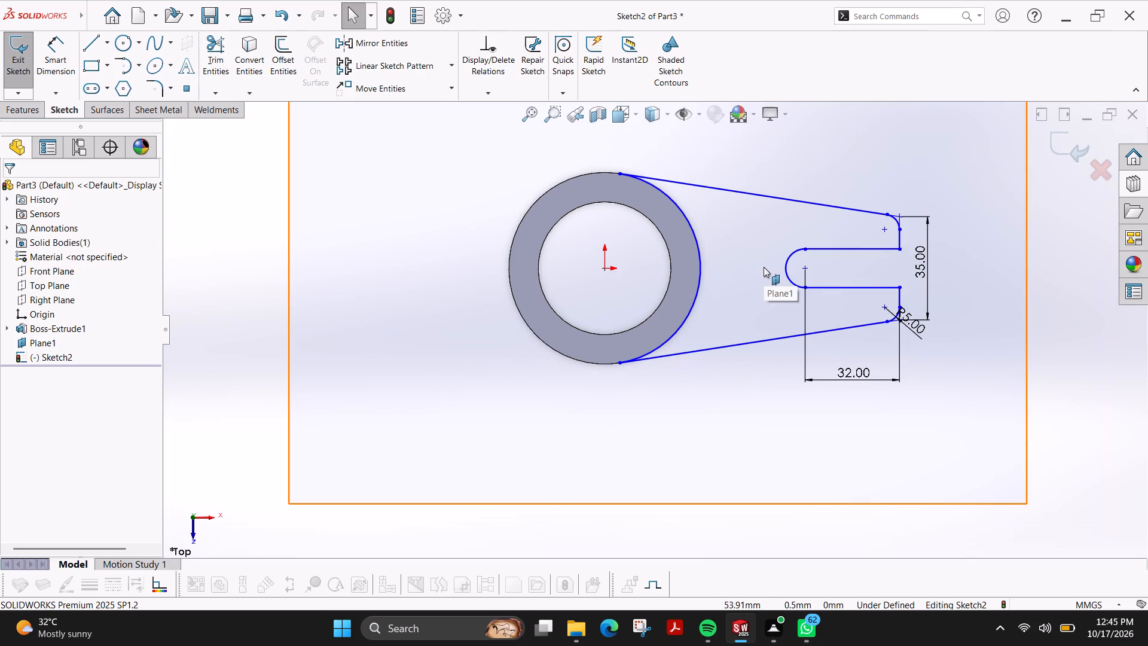
click(17, 109)
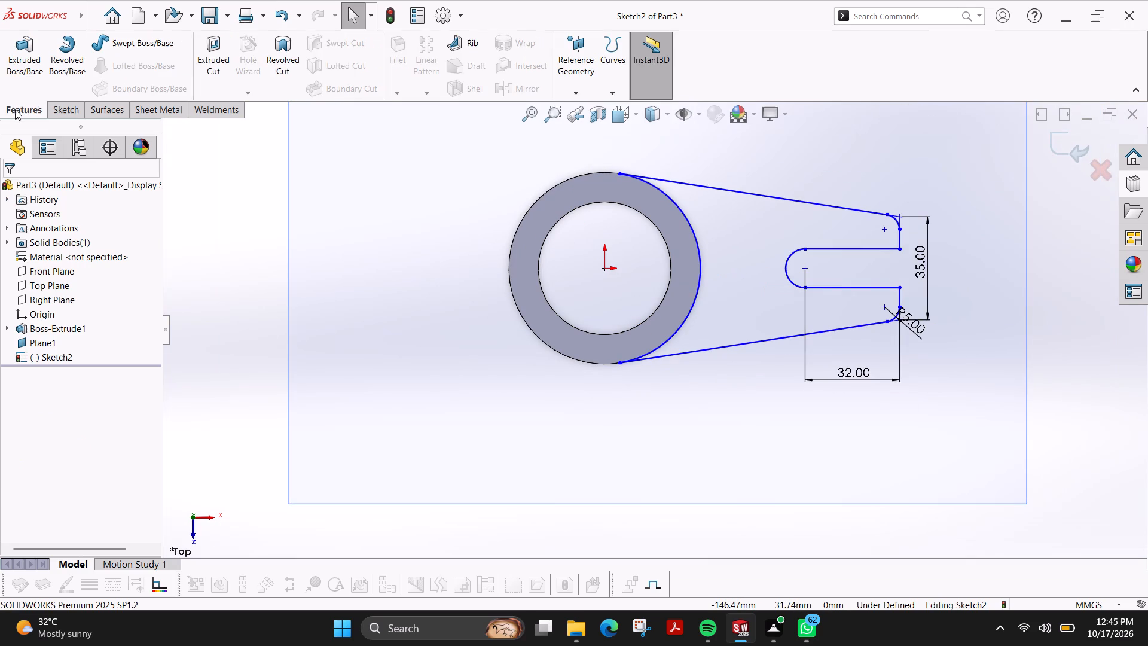
click(15, 53)
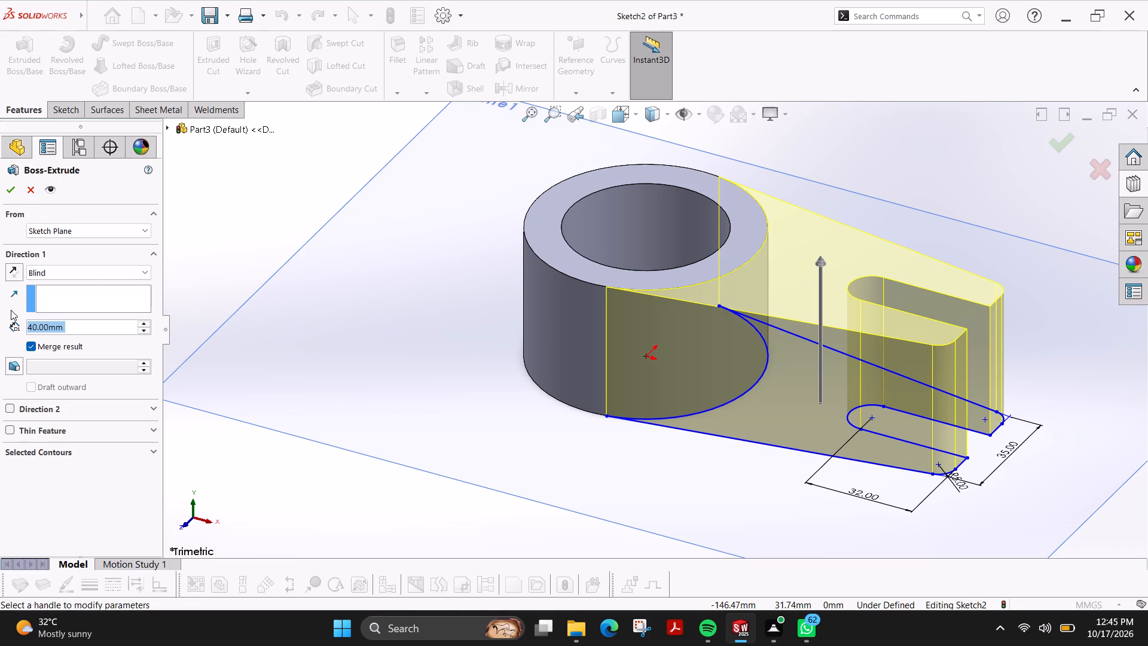
text(20)
key(Return)
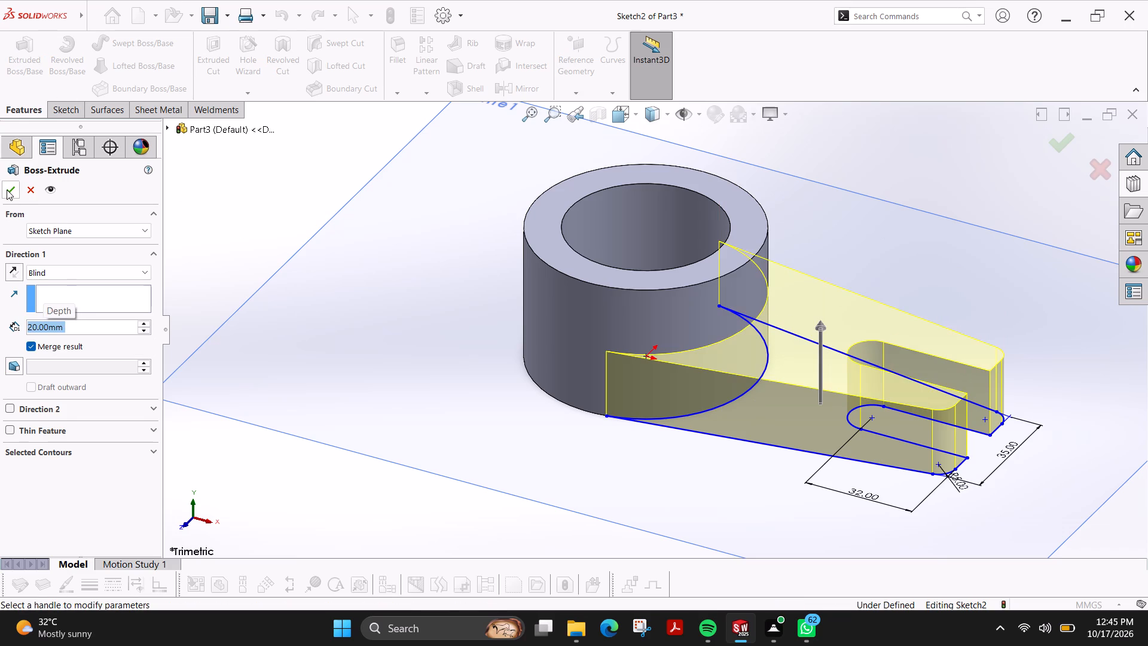
click(7, 190)
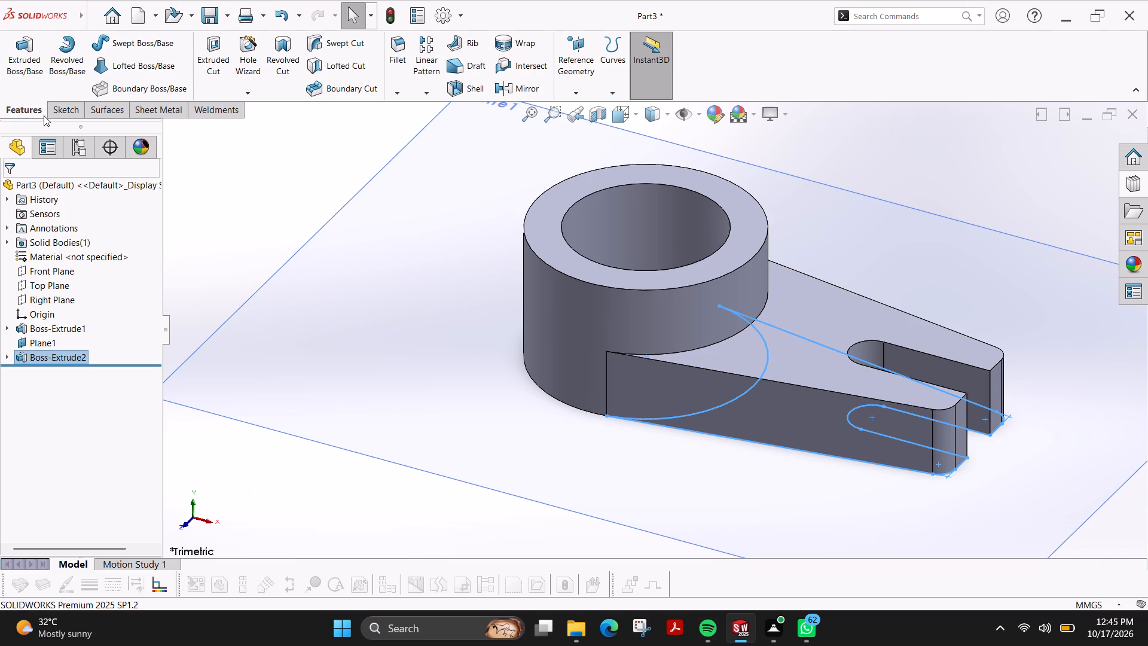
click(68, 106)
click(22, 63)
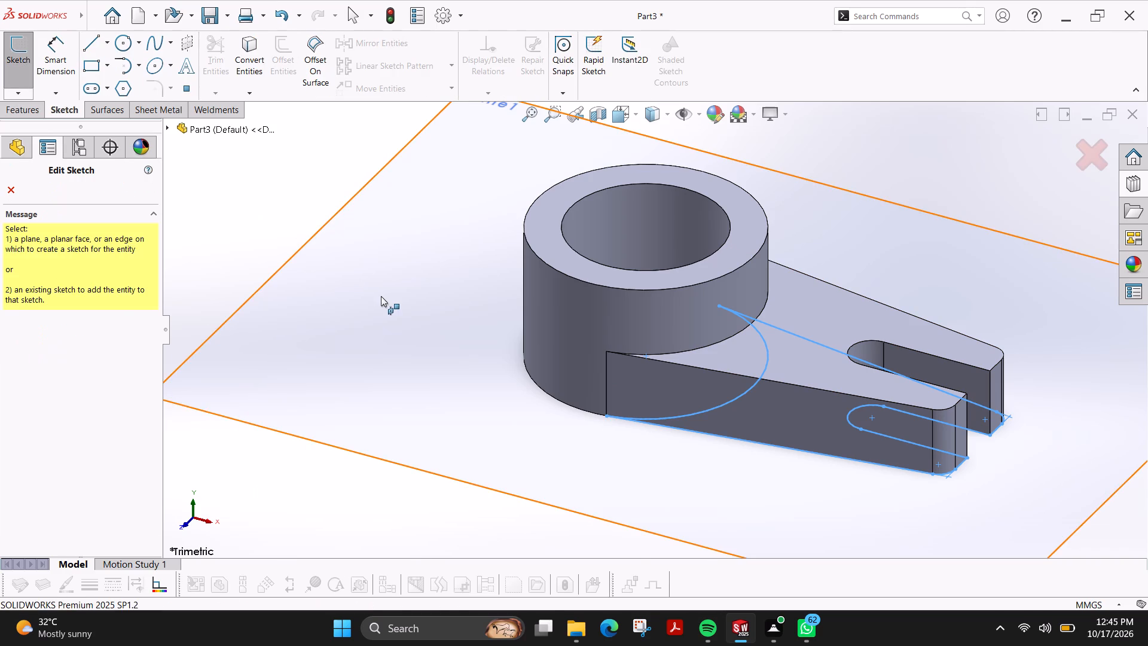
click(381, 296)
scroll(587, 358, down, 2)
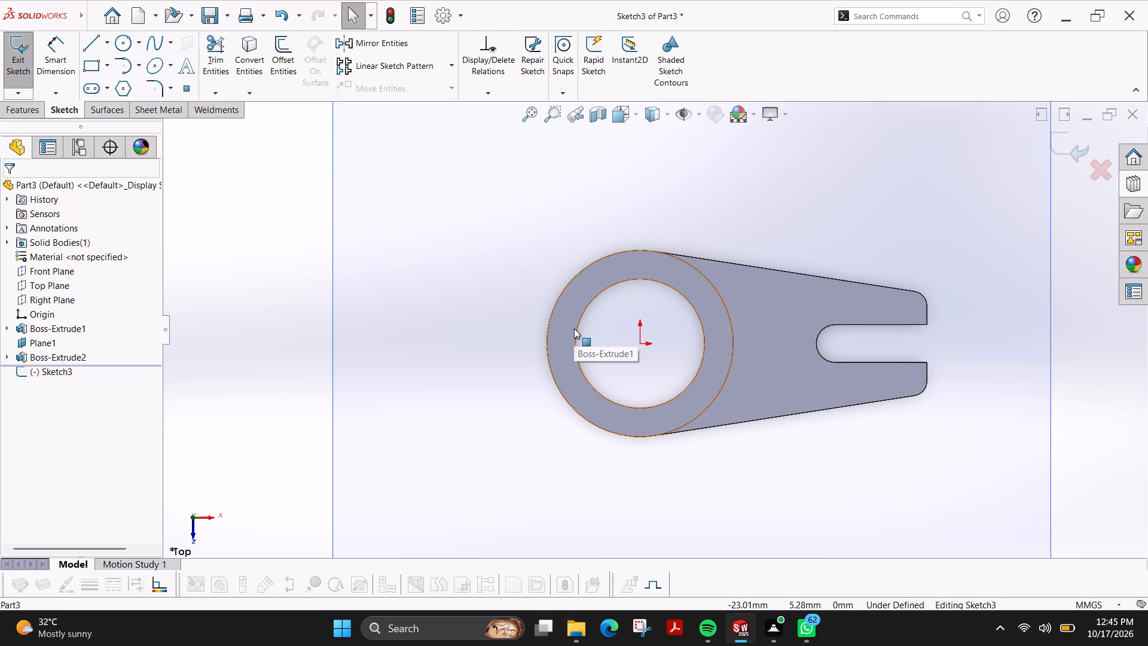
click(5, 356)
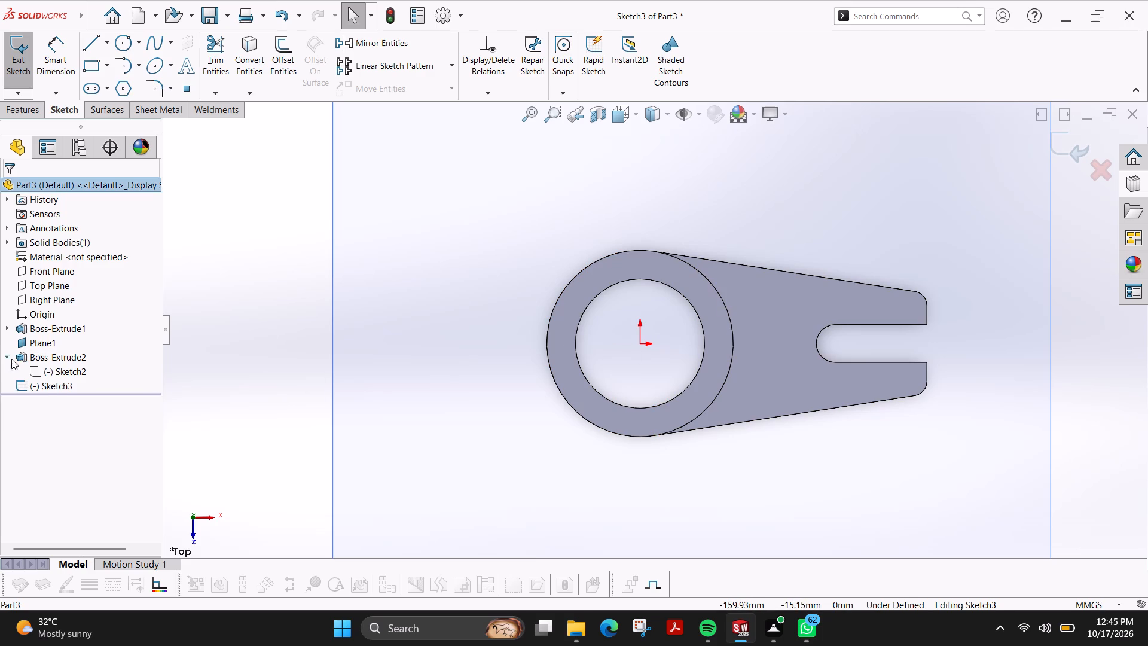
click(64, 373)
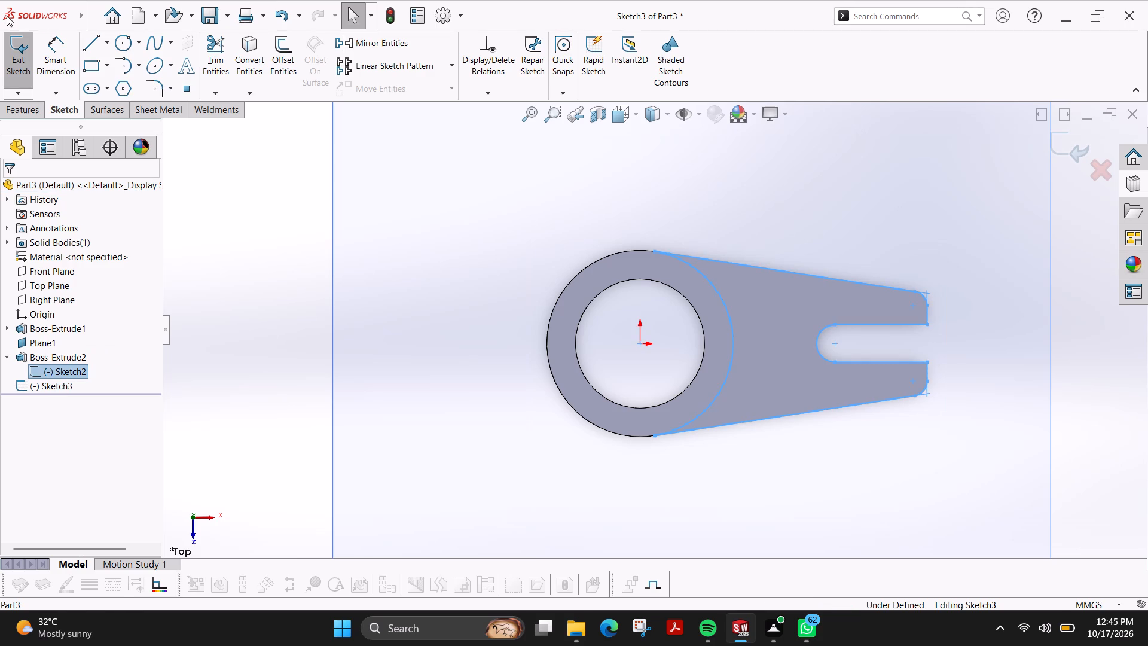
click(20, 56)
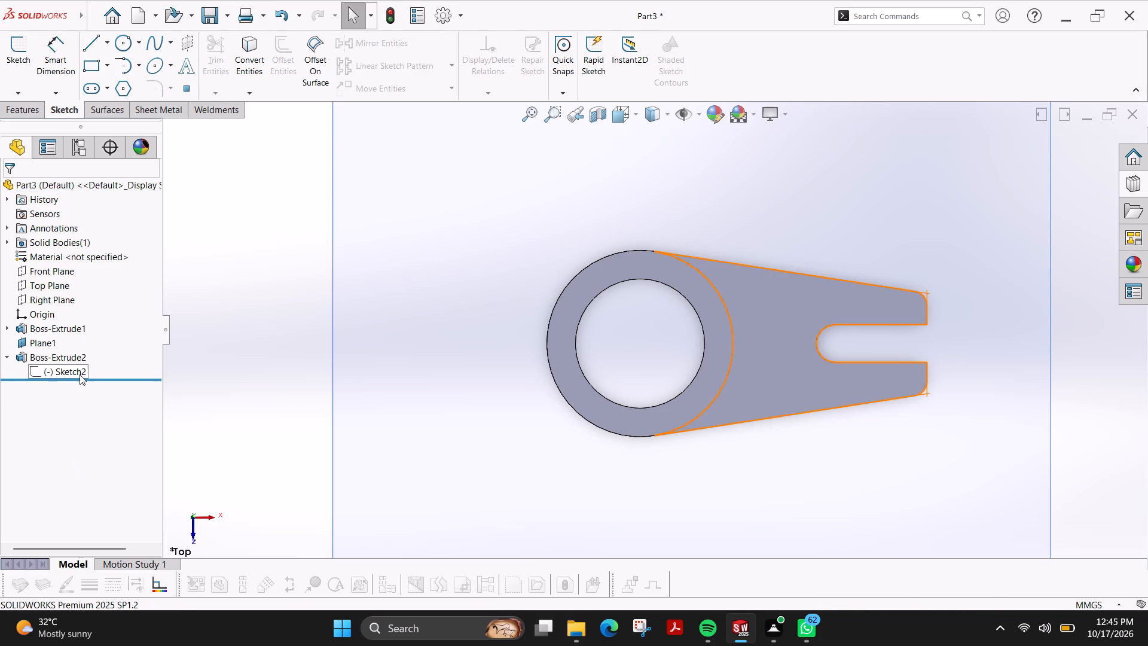
Reopen the arm extrusion's profile sketch, Sketch2, for editing.
click(77, 374)
click(93, 339)
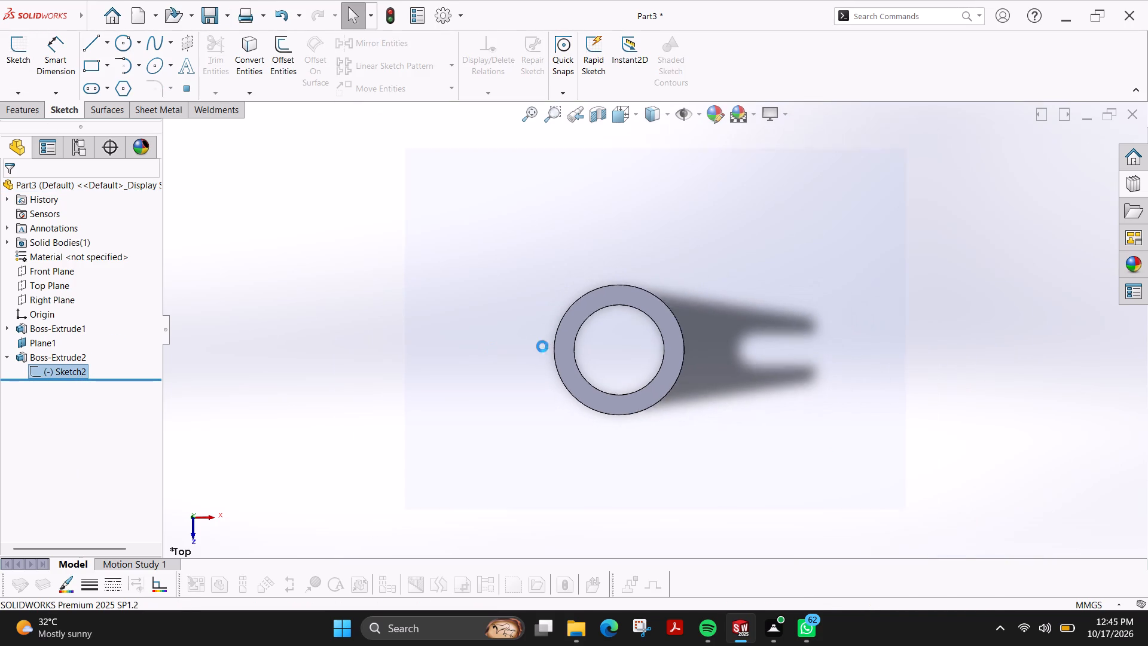
scroll(679, 346, down, 4)
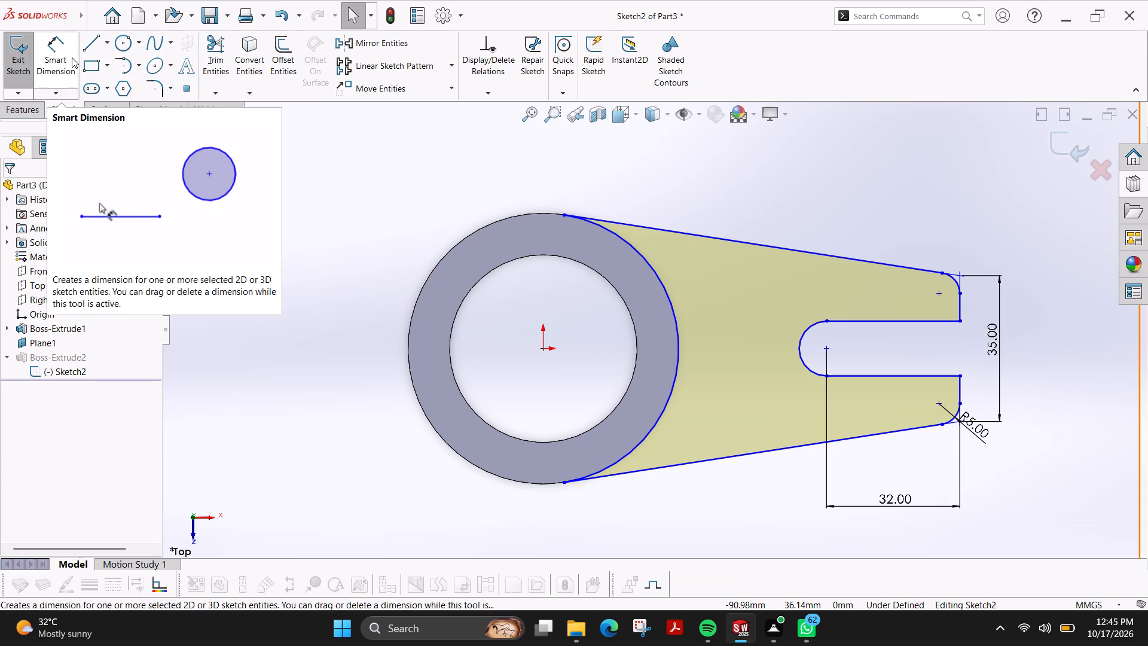
Draw a horizontal line about 77 mm long from the origin, extending away from the arm.
click(96, 45)
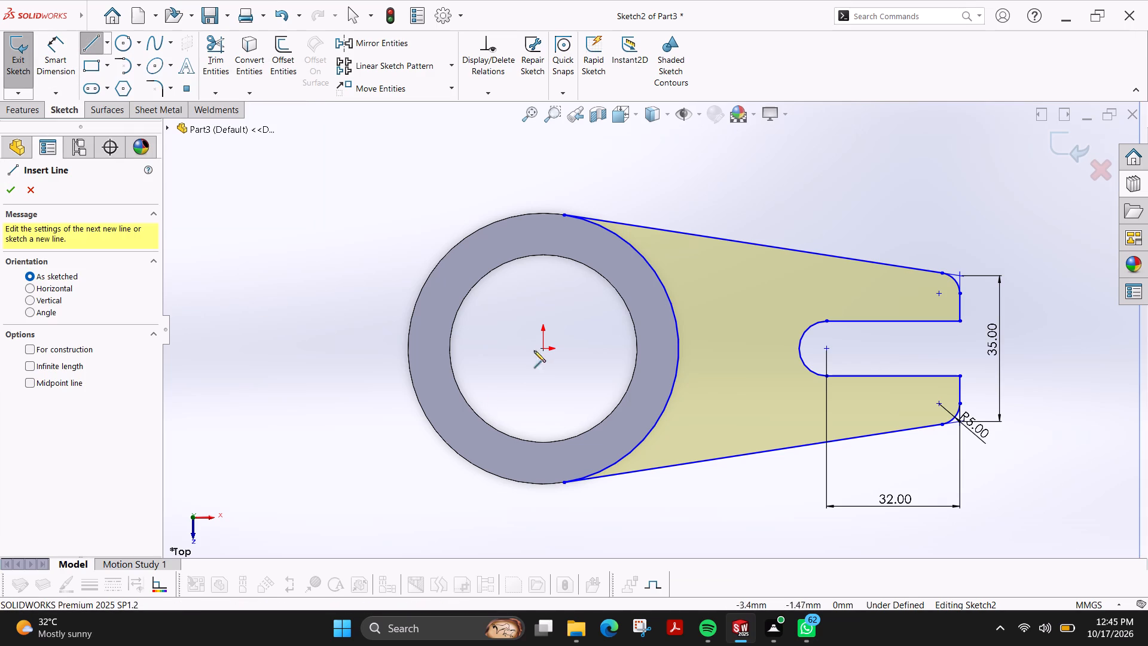
drag(544, 348, 535, 348)
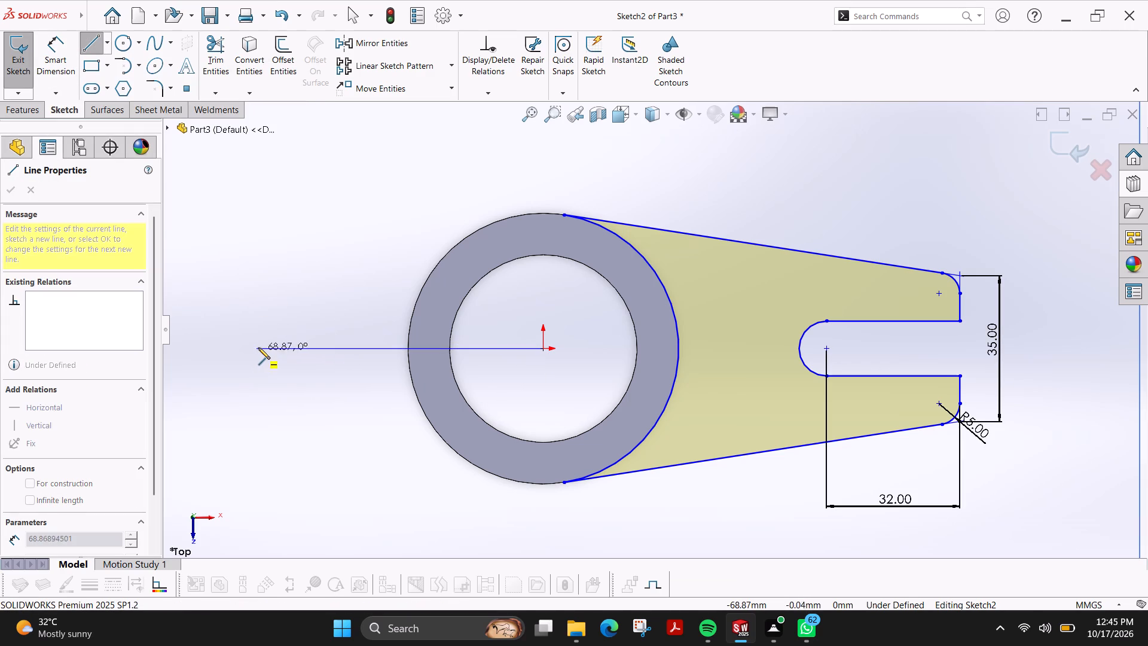
click(219, 347)
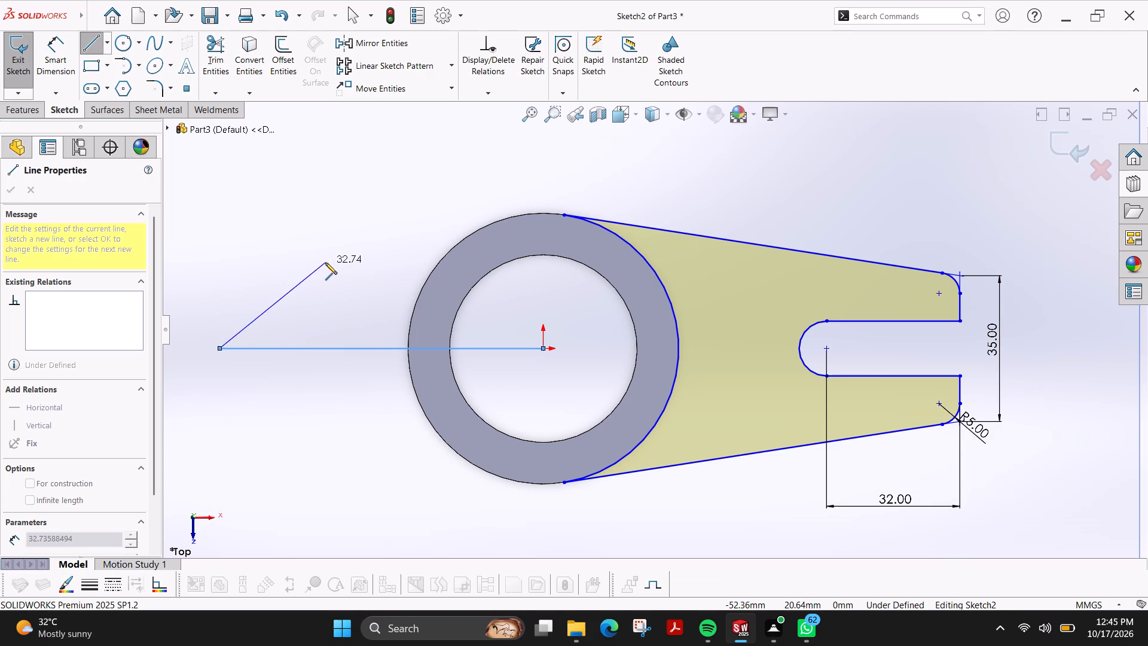
key(Escape)
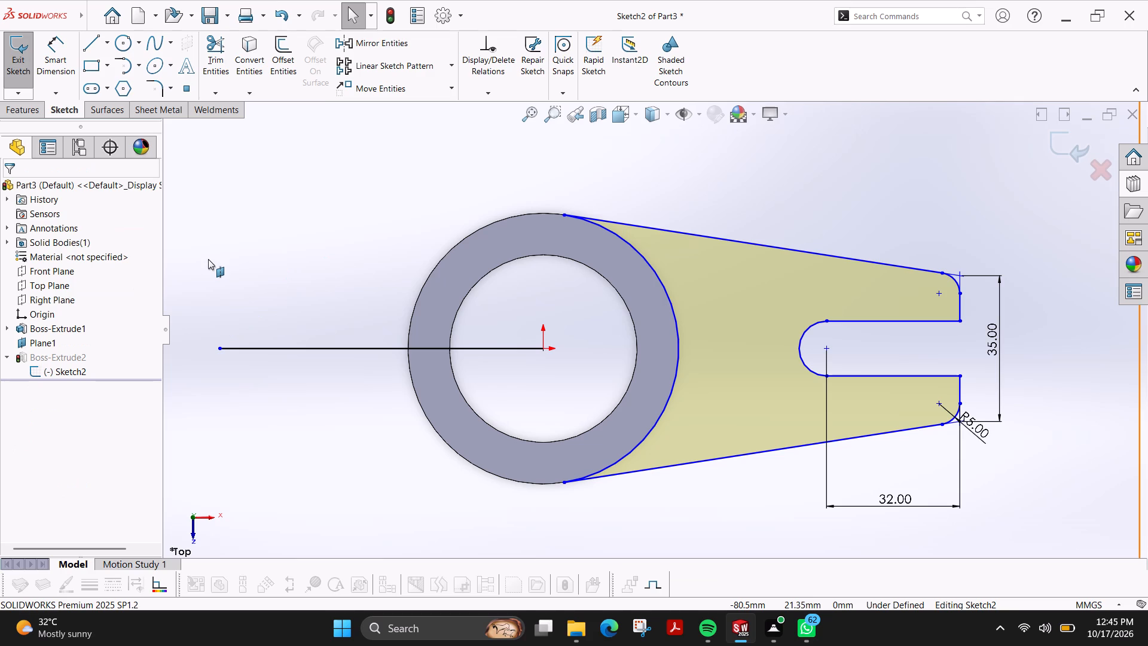
click(93, 48)
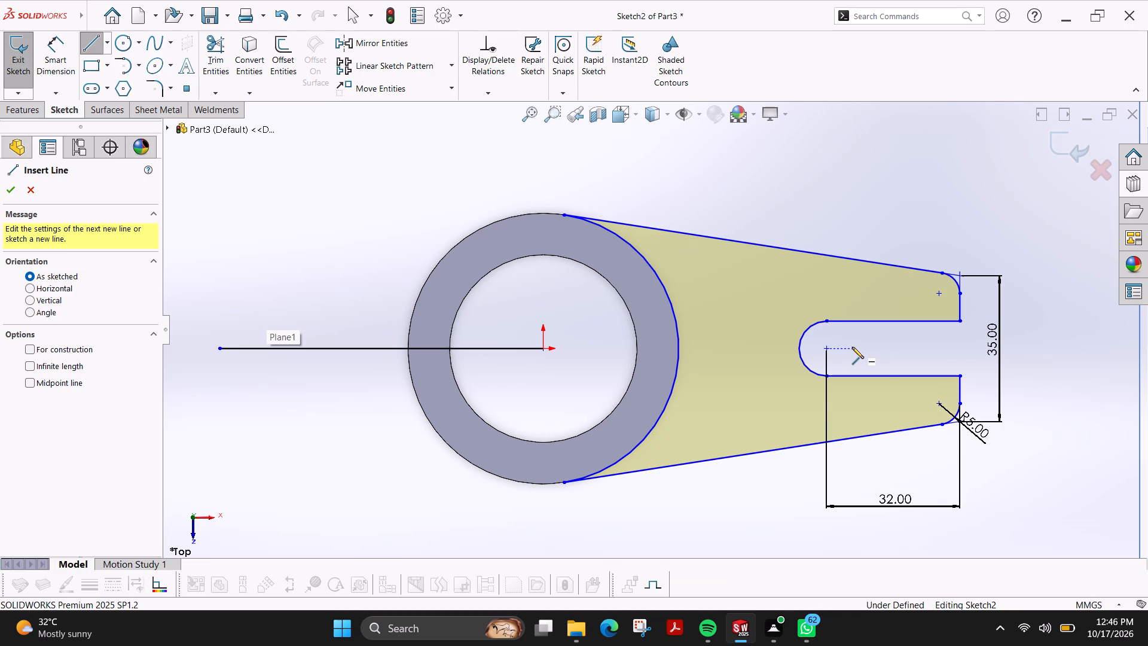
Dimension the radius of the arc at the slot's closed end.
click(59, 54)
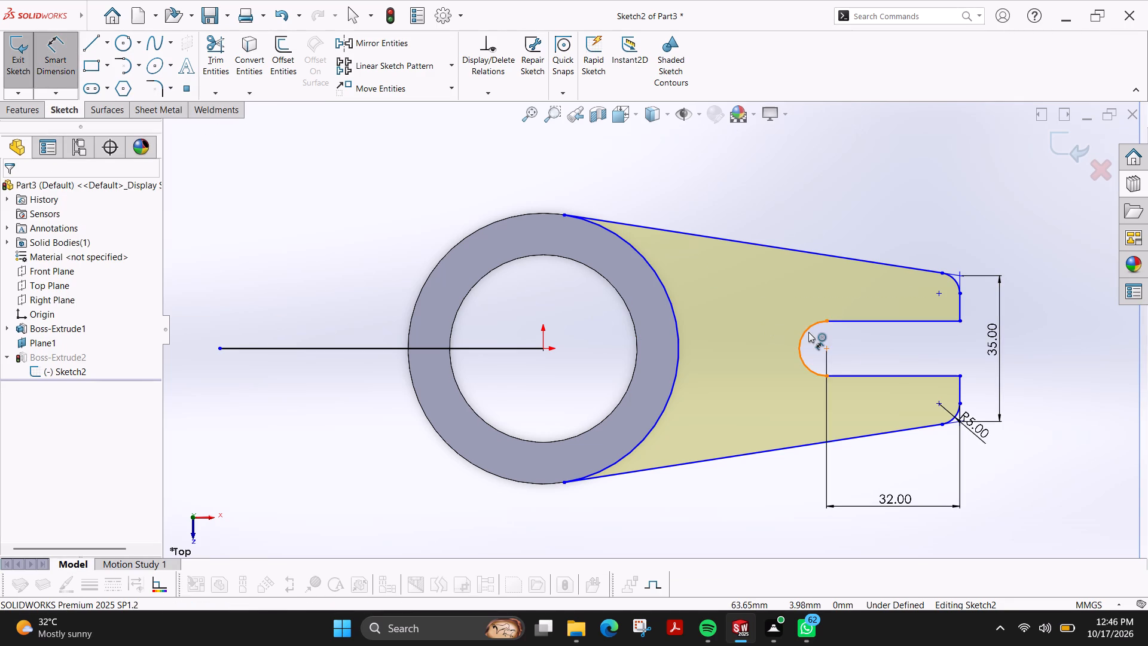
click(804, 330)
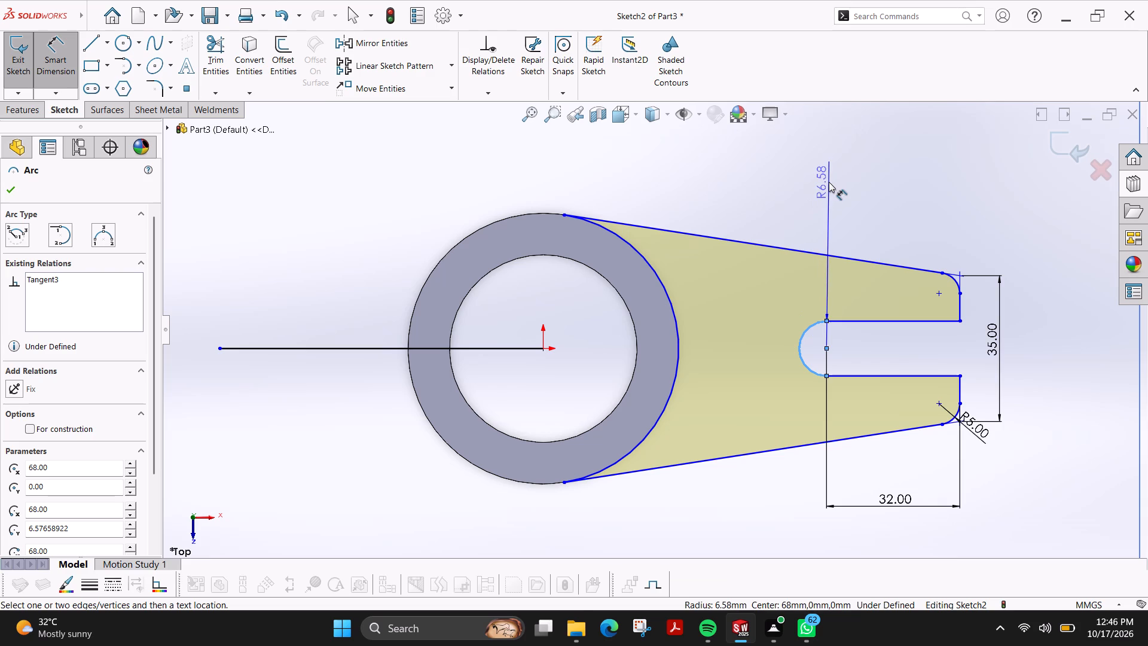
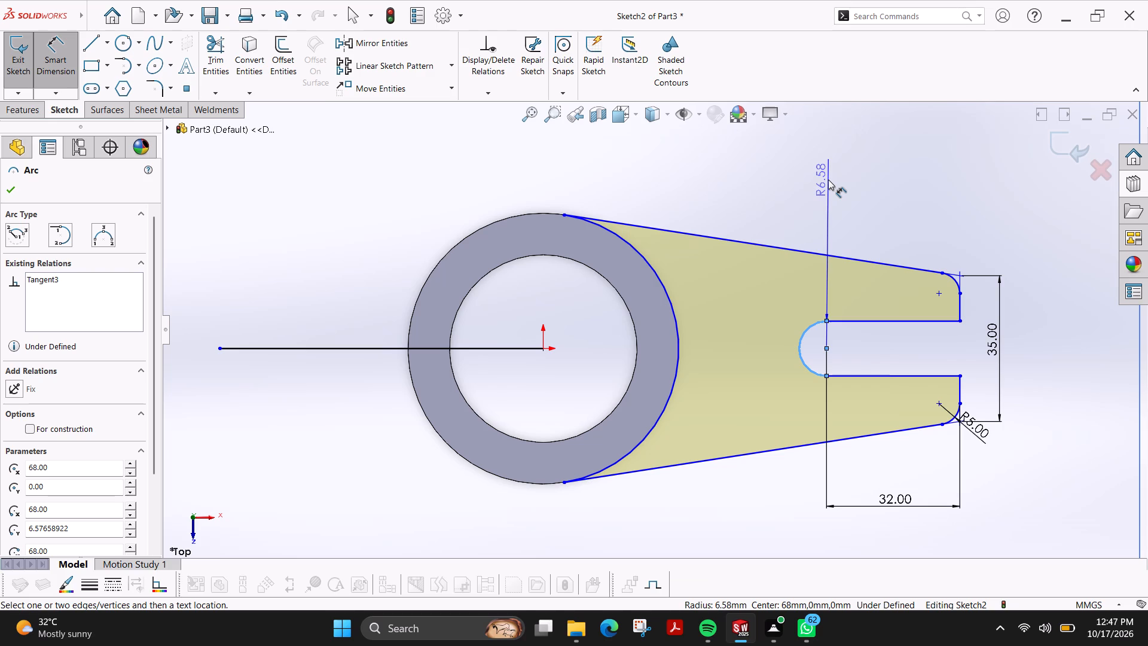
Place the radius dimension of the slot's closed-end arc and set it to 7 mm.
click(828, 179)
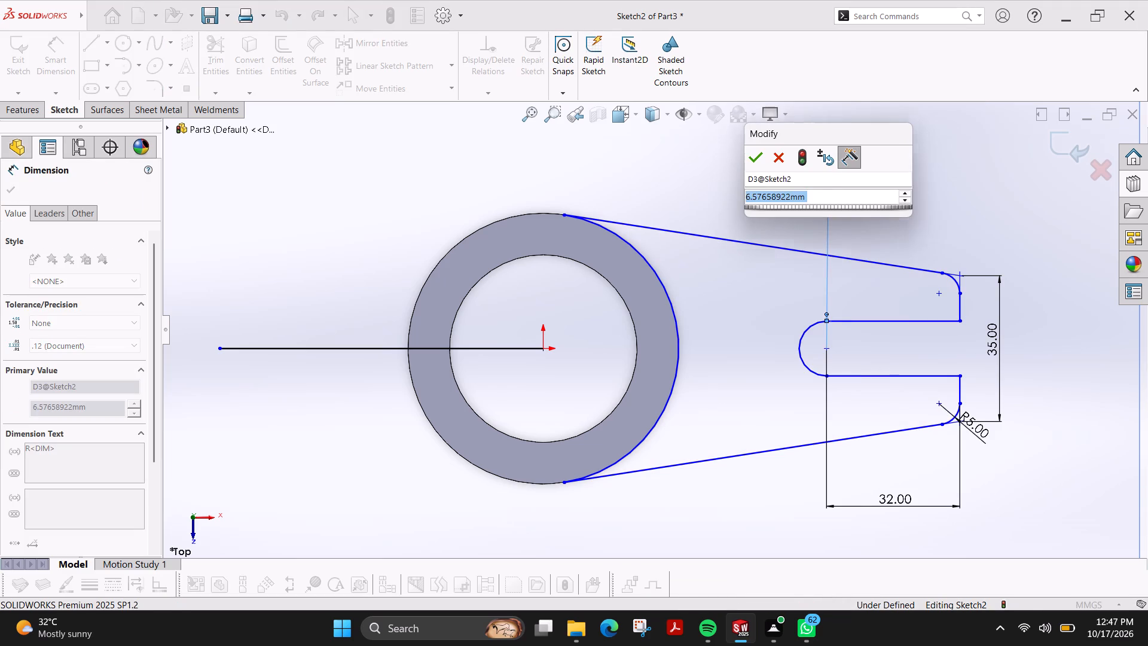
key(7)
key(Return)
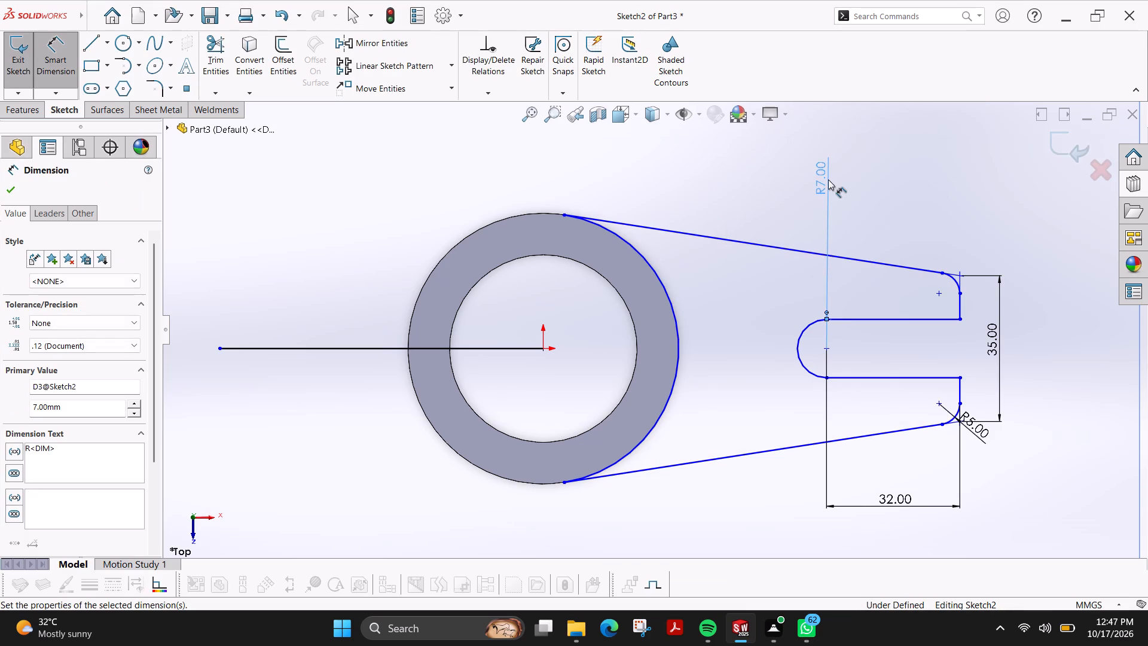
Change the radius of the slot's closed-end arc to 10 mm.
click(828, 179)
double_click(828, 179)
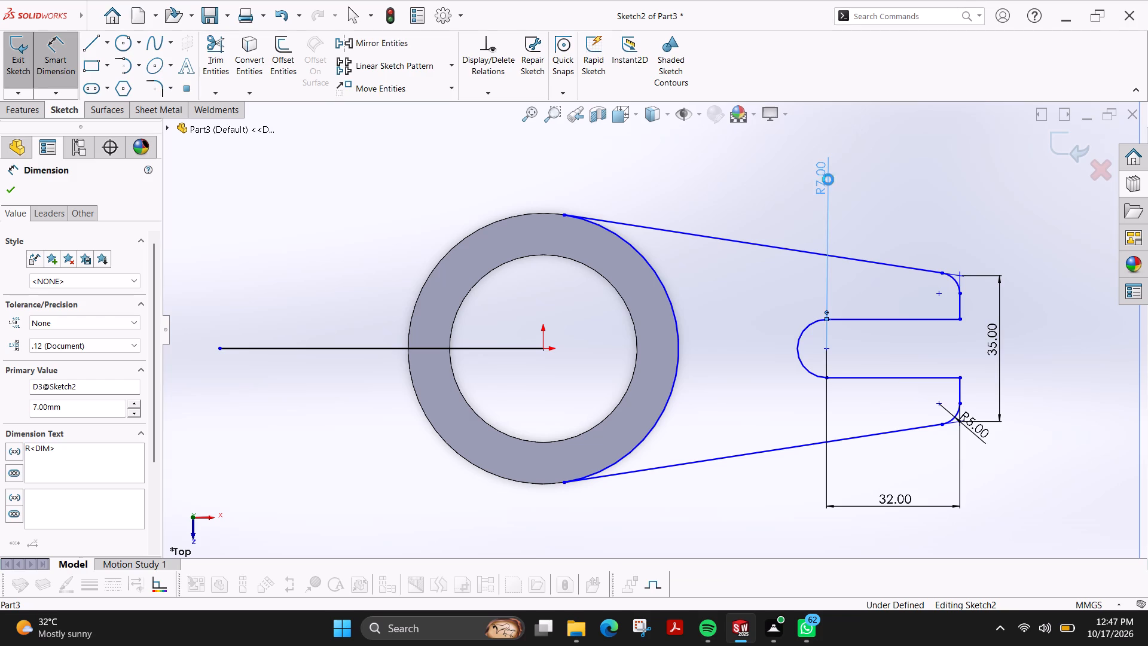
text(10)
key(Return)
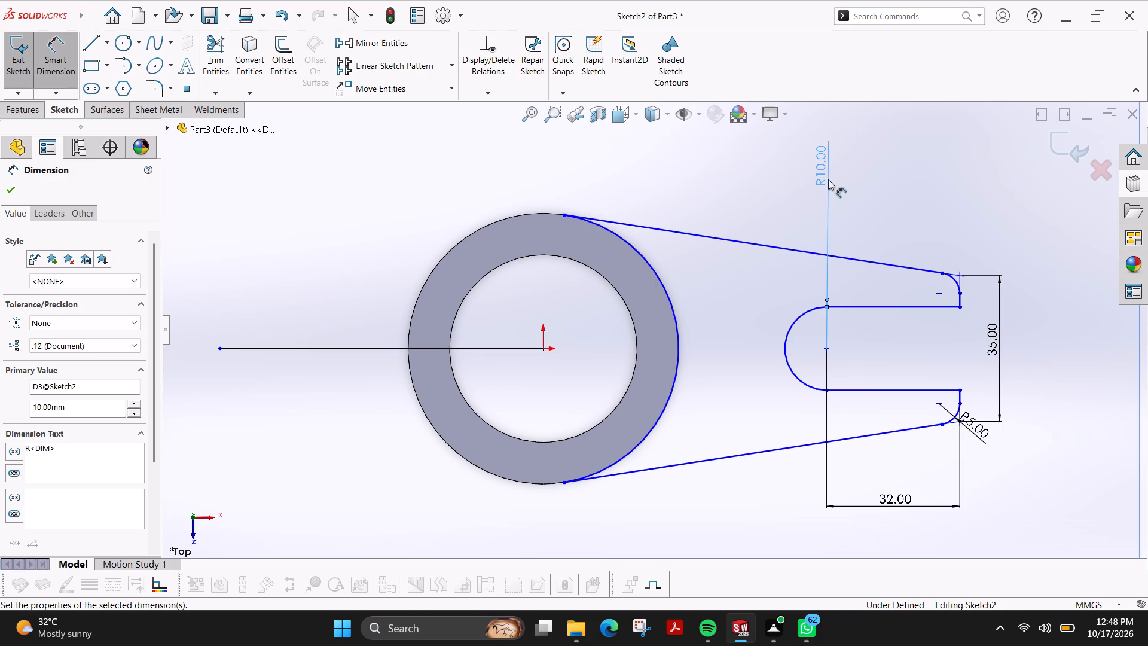
Set the radius of the slot's closed-end arc to 7.5 mm.
double_click(828, 179)
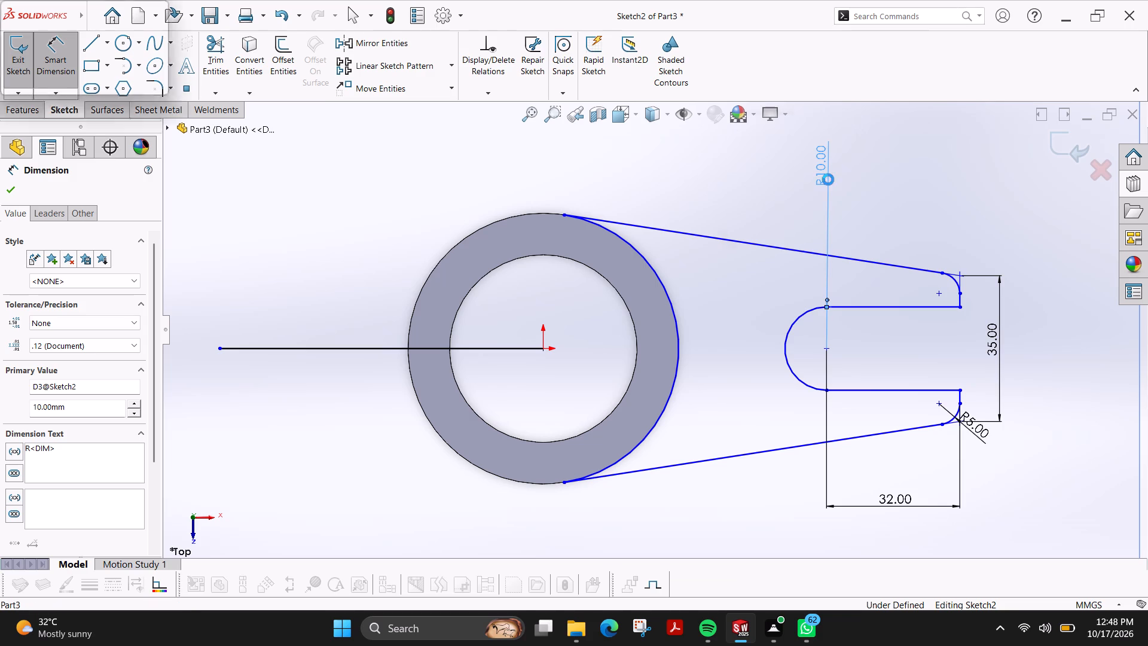
text(7.5)
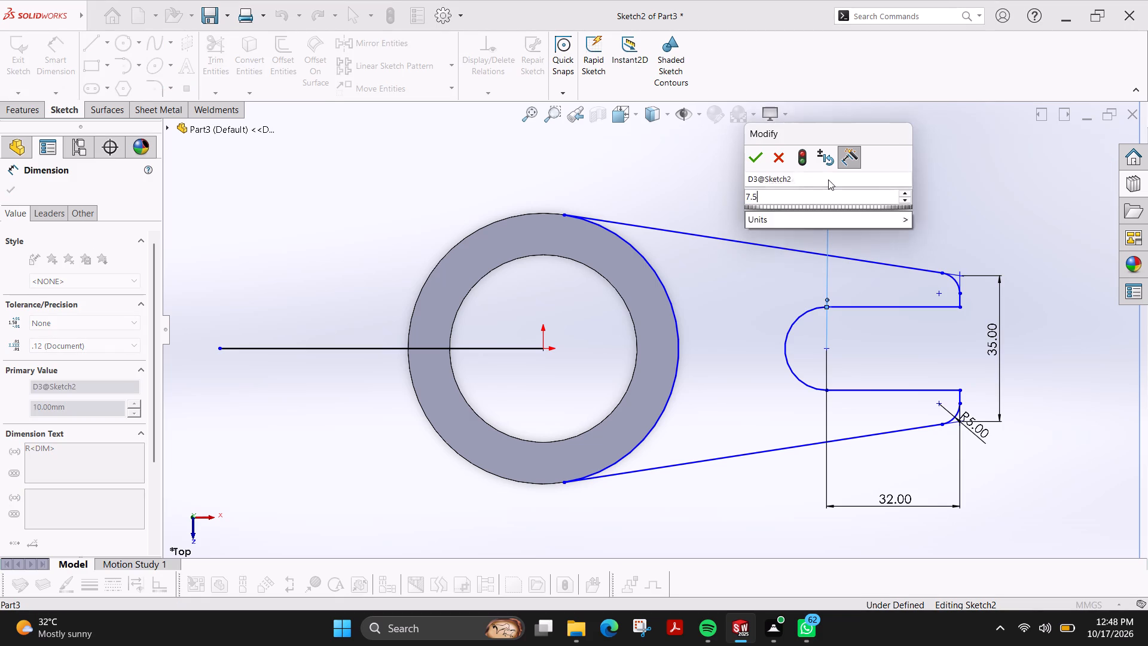
key(Return)
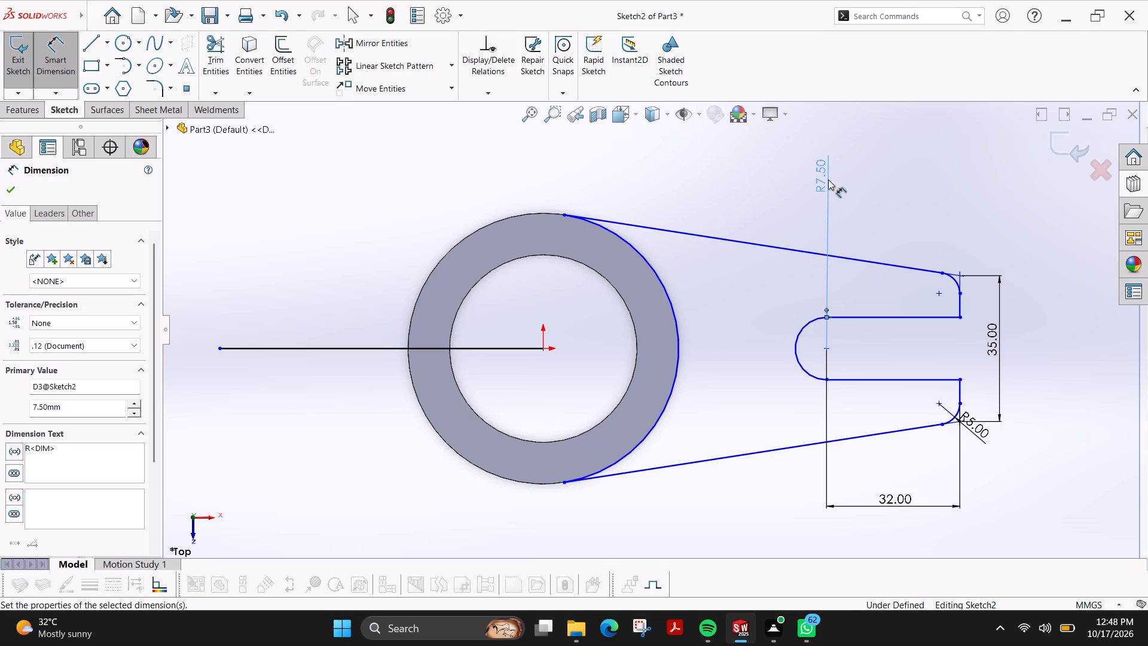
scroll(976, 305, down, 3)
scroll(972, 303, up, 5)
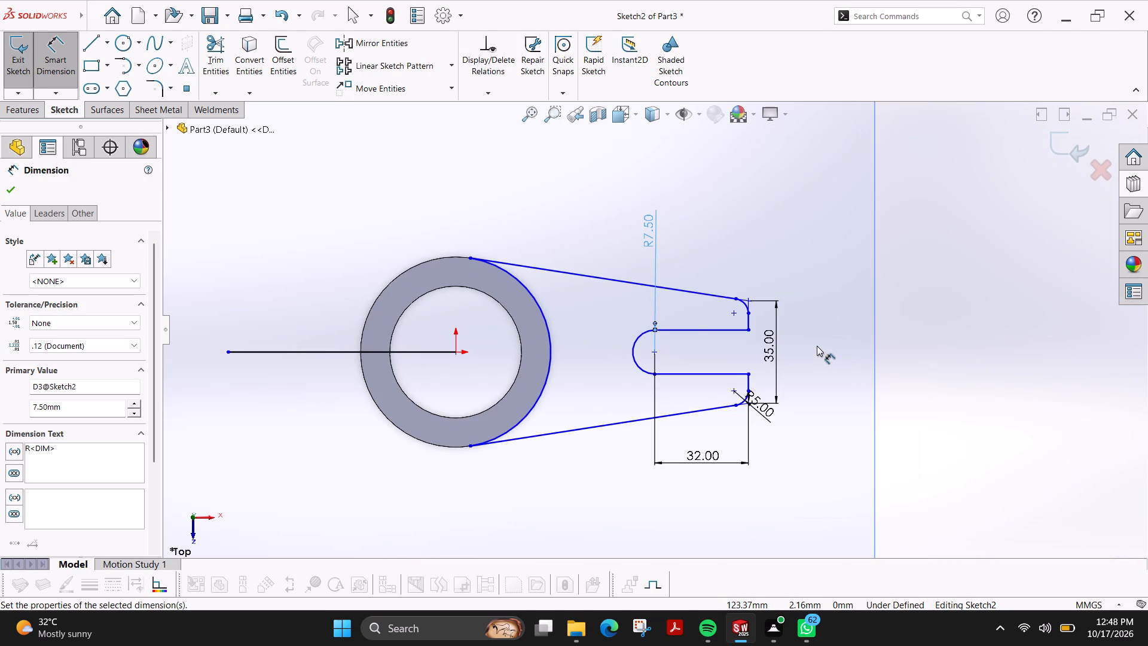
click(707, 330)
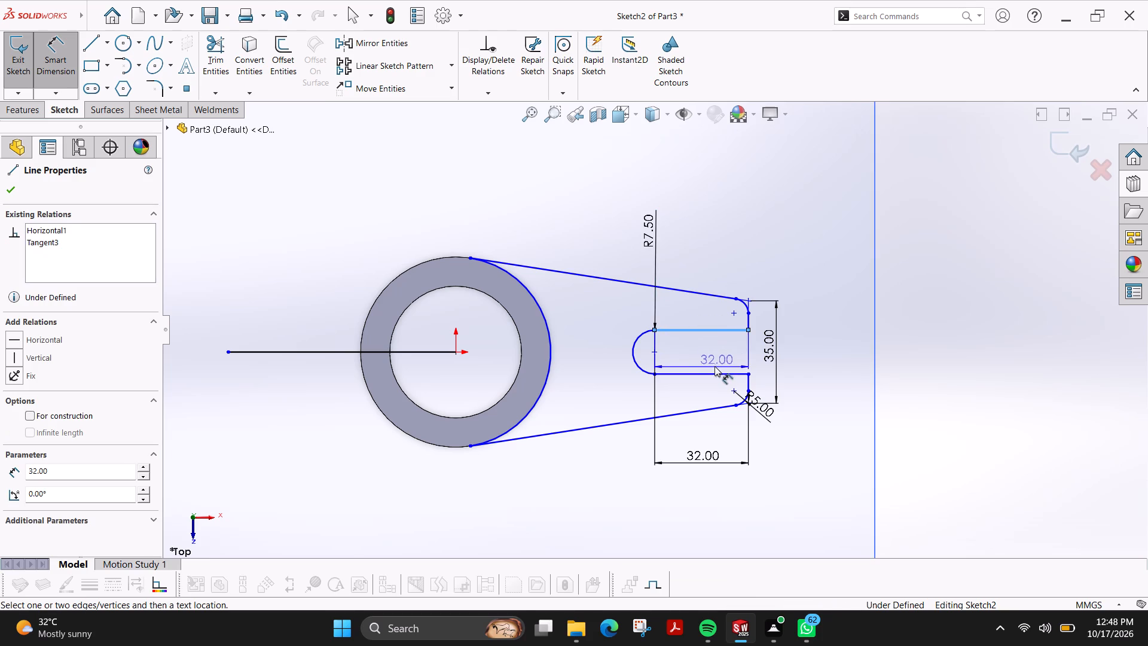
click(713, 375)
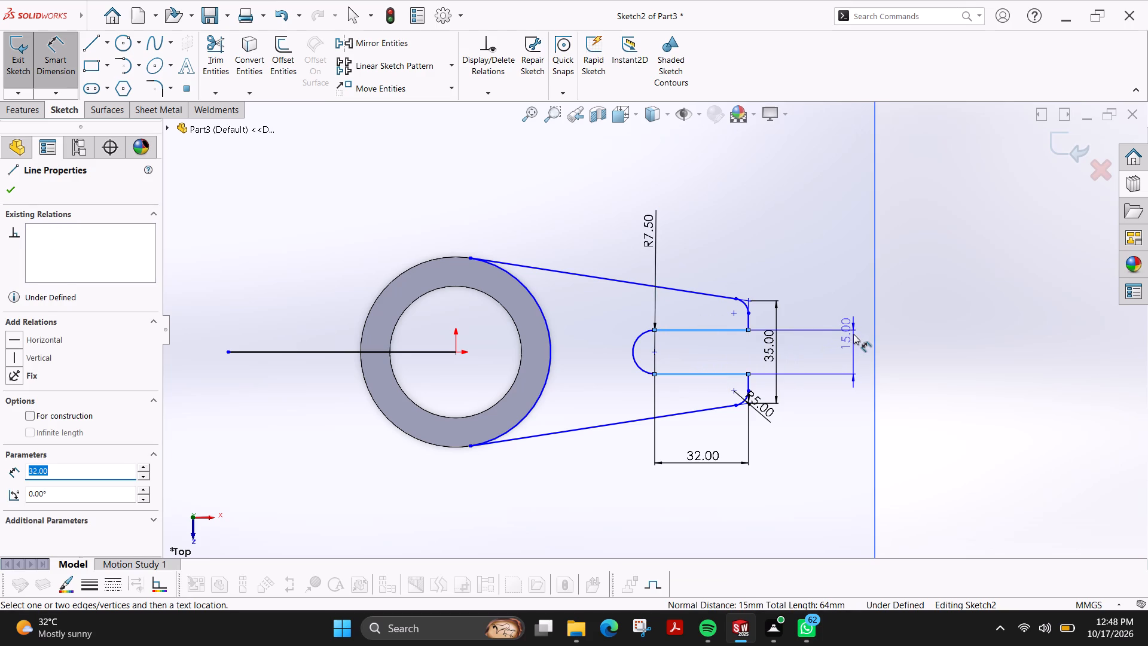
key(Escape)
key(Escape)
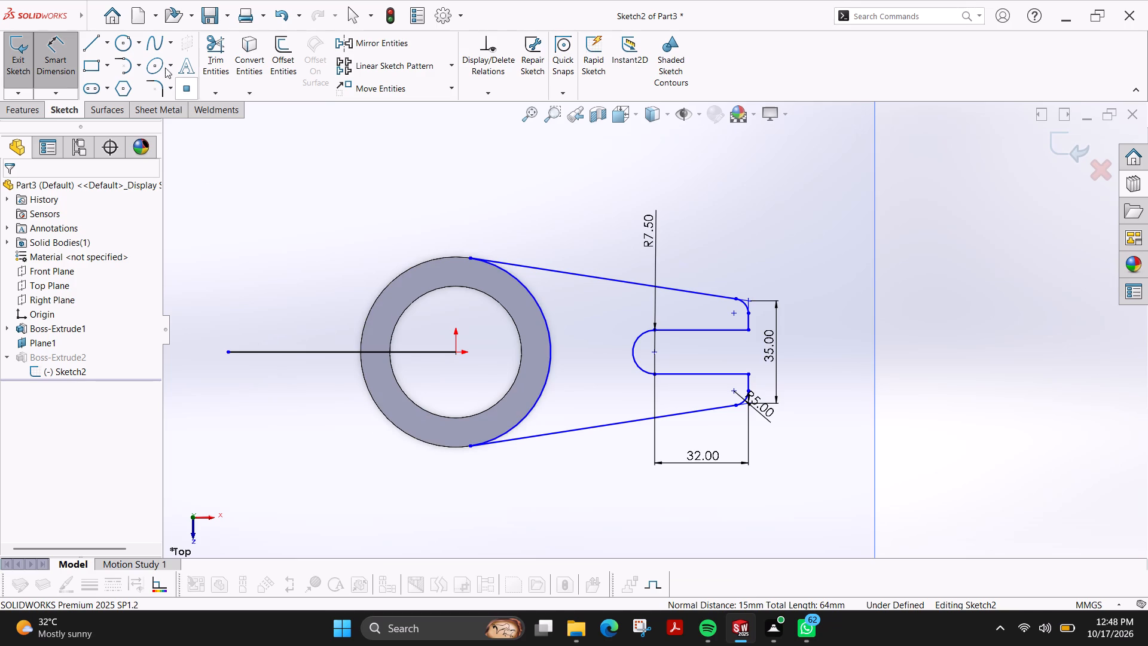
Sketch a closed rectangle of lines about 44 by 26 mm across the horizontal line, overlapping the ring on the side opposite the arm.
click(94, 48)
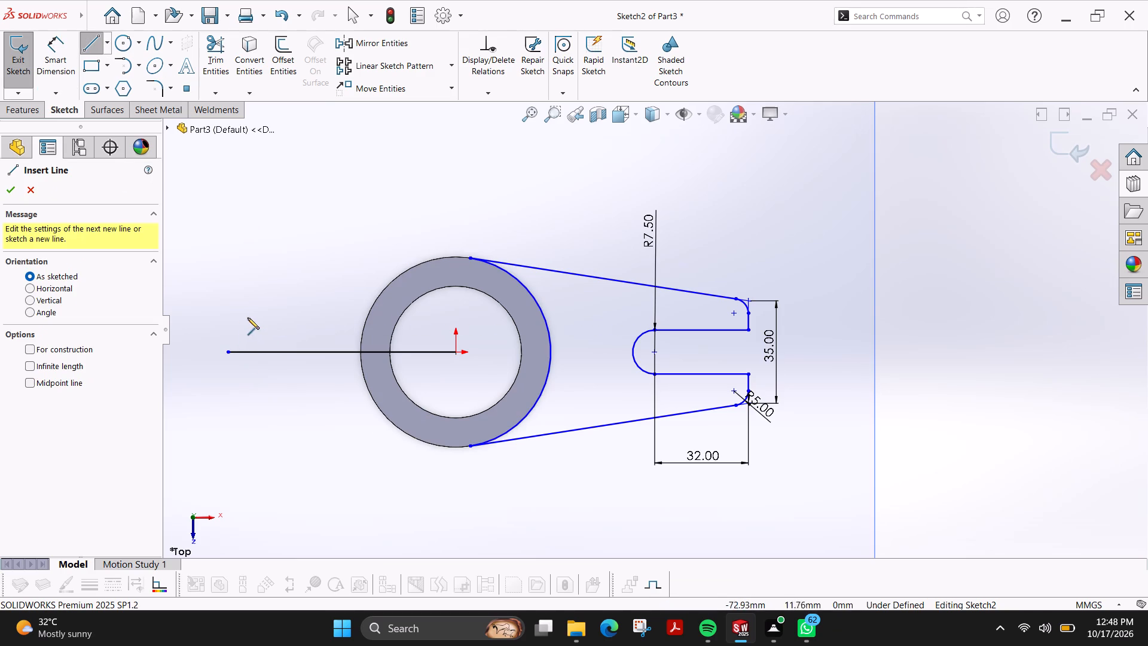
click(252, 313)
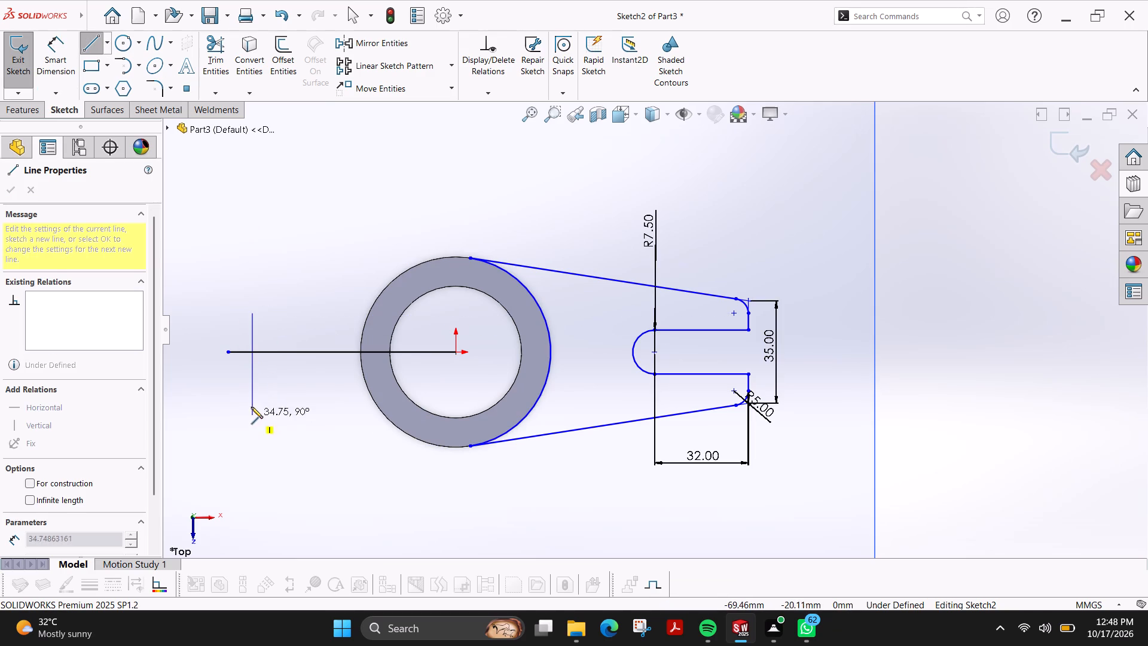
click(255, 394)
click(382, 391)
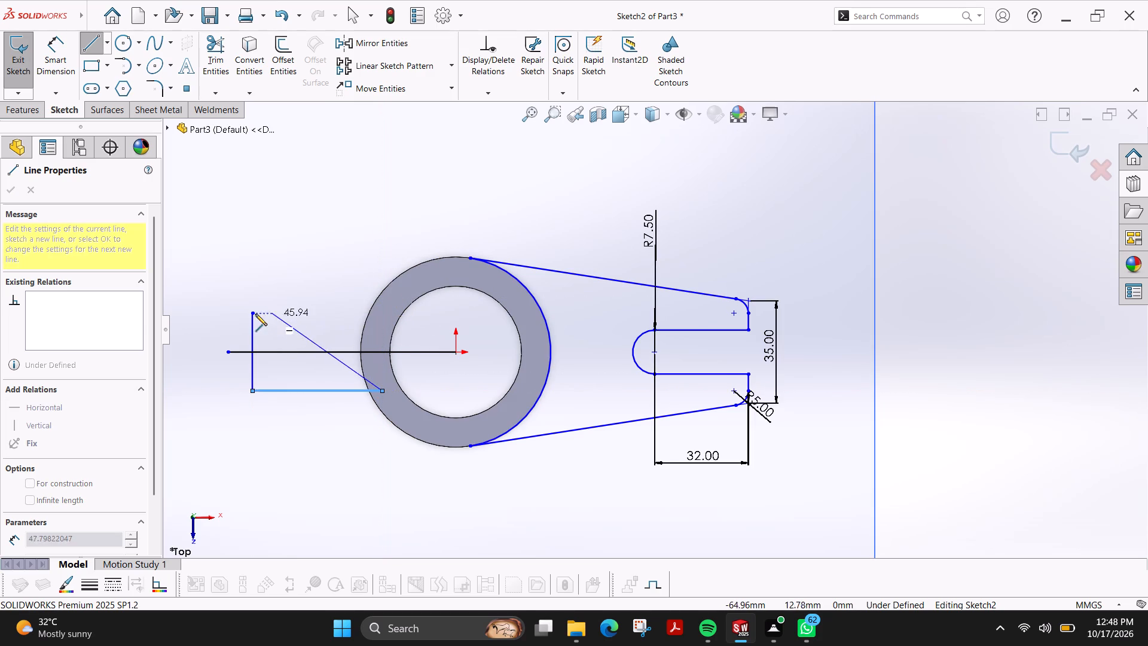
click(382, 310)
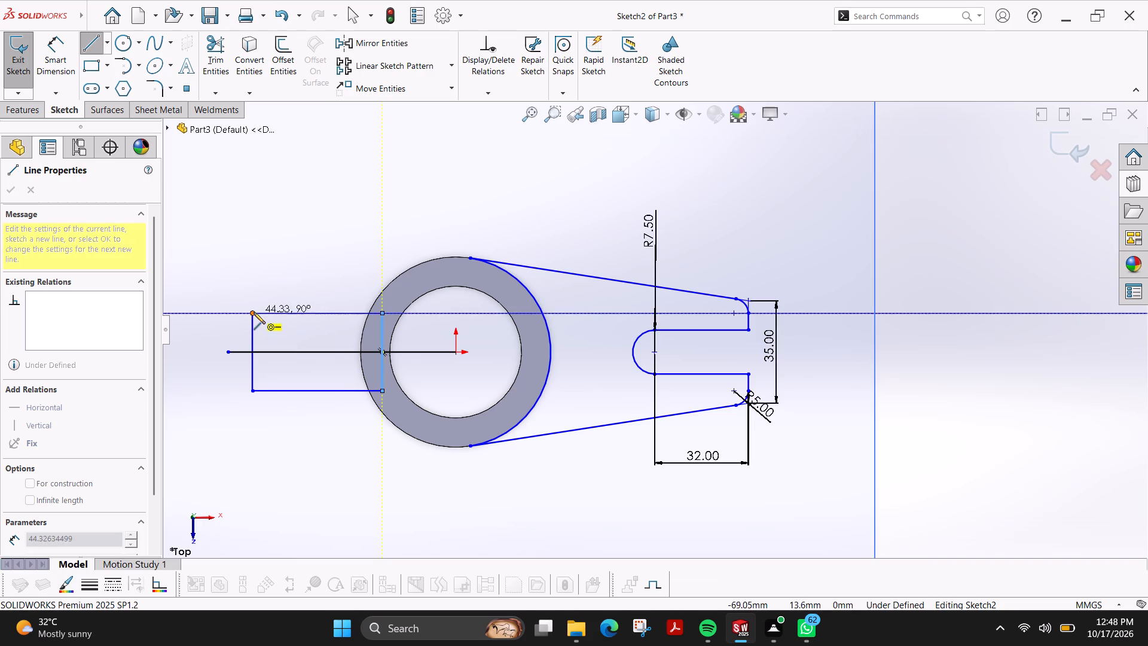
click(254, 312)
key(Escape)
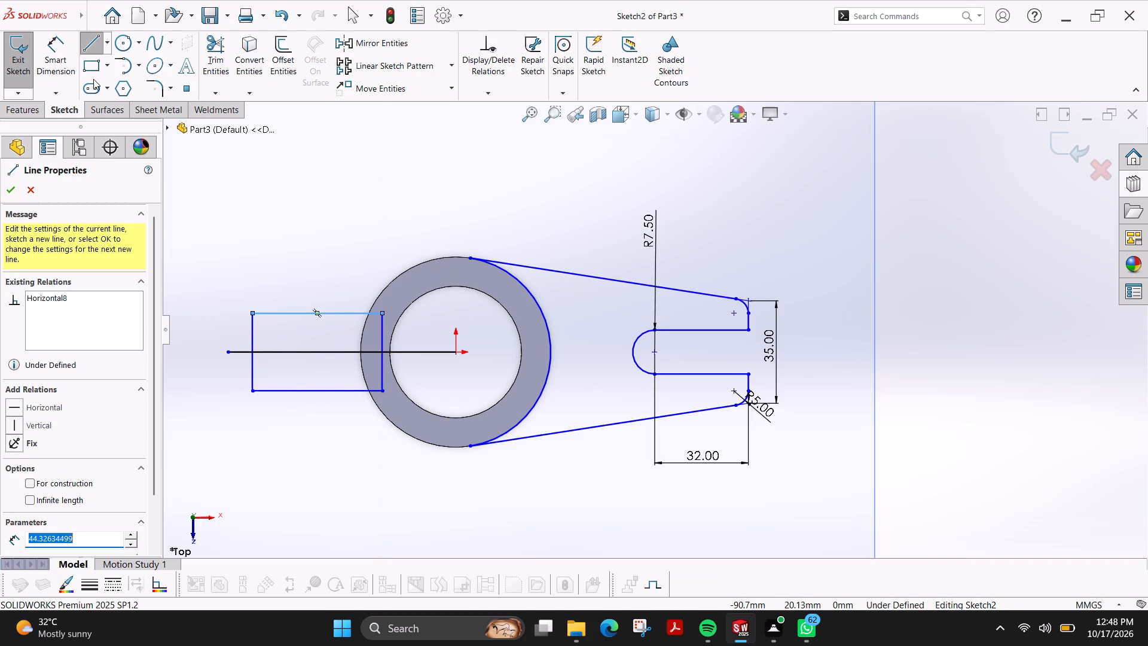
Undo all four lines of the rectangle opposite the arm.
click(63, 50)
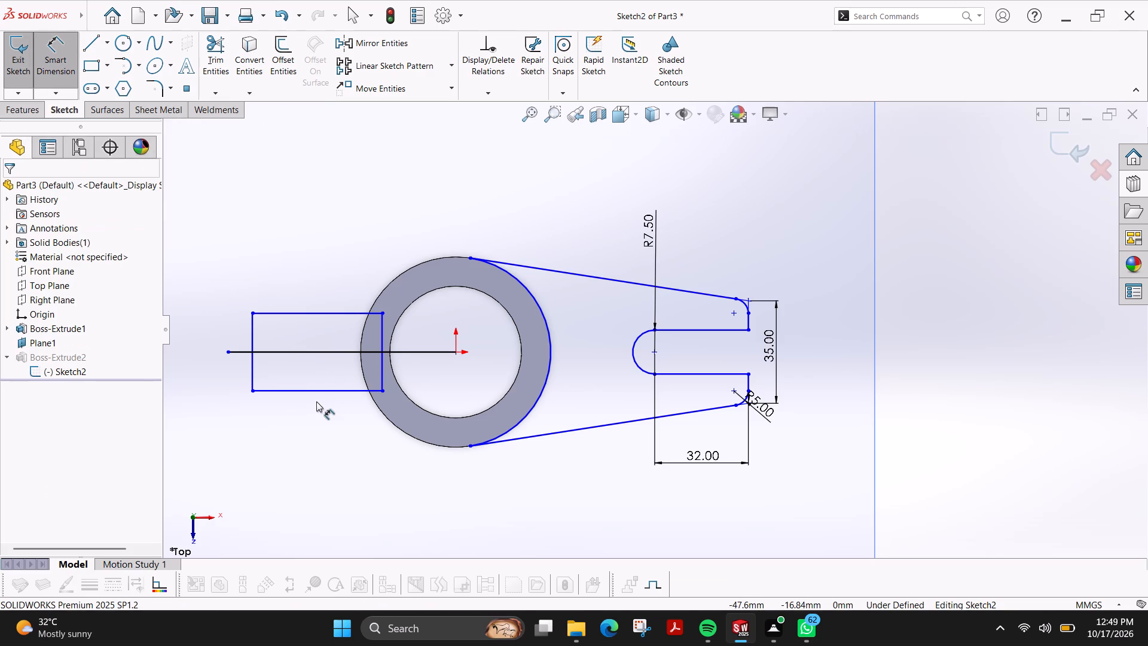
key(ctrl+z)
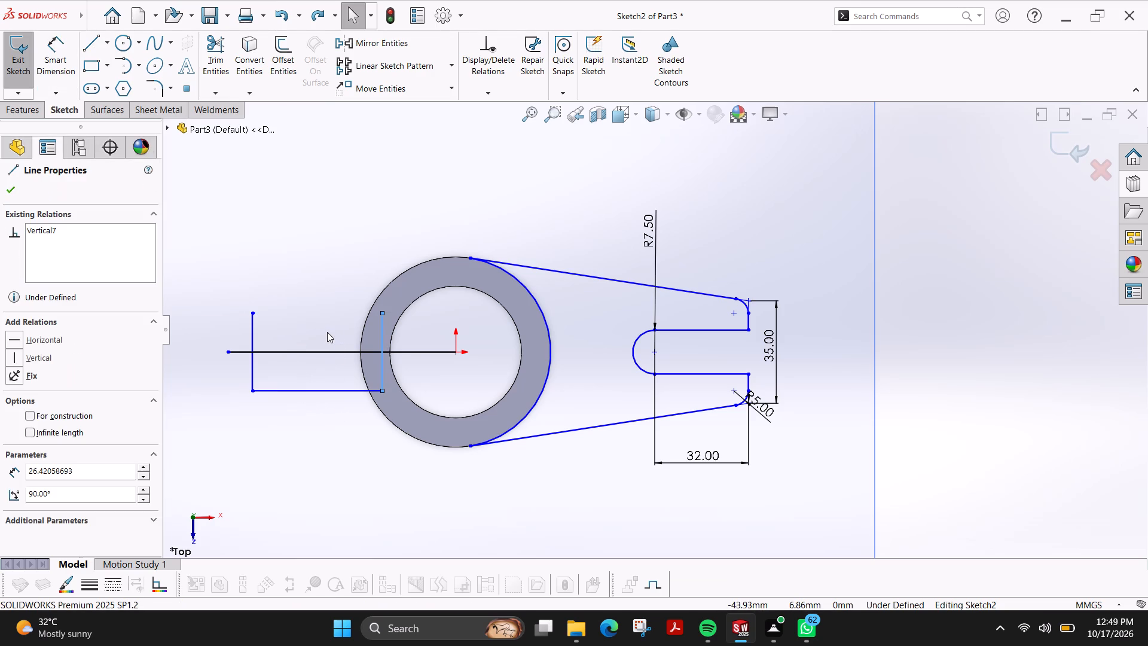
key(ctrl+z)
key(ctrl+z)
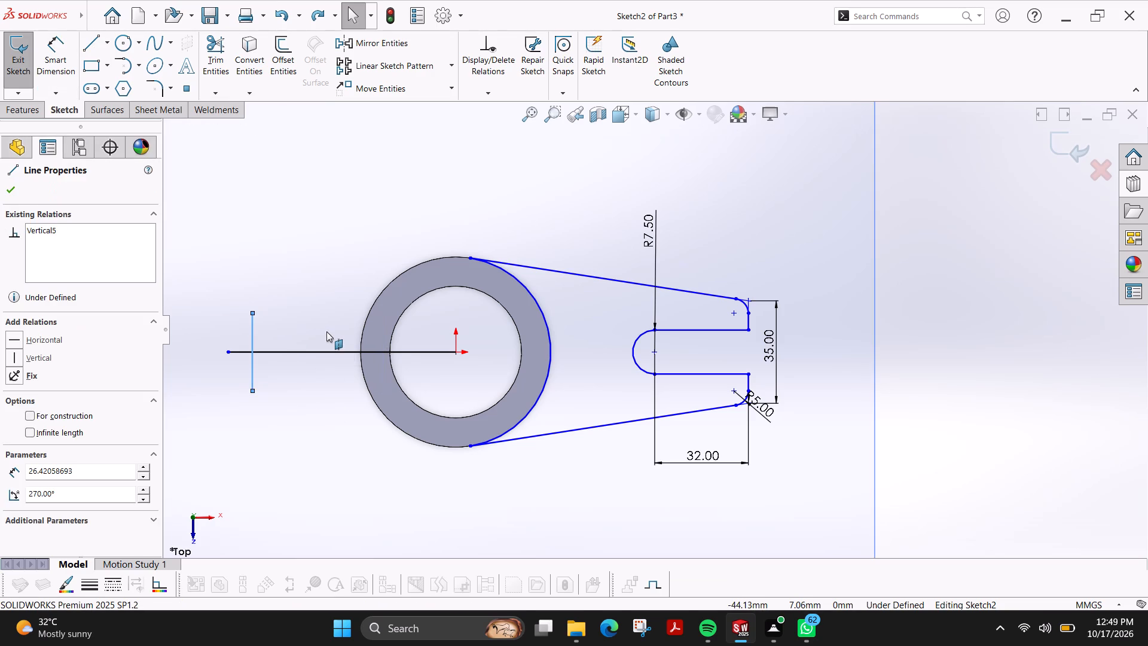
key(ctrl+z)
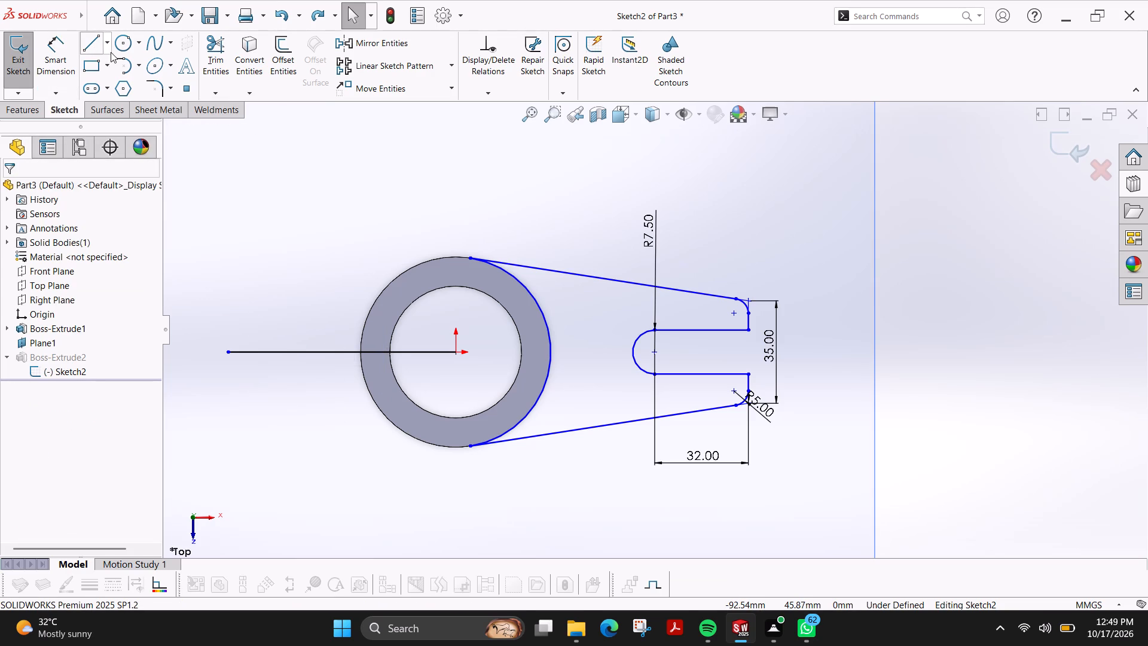
Sketch a rectangle about 45 by 26 mm opposite the arm, overlapping the ring, starting with a vertical Midpoint Line centred on the horizontal line.
click(111, 52)
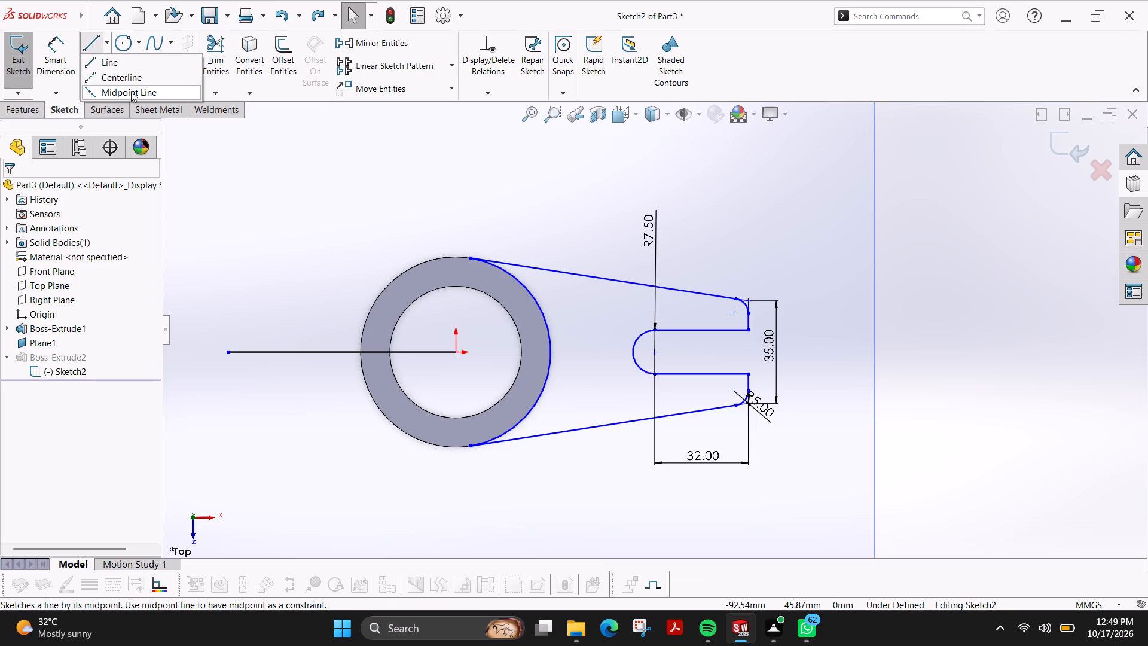
click(133, 93)
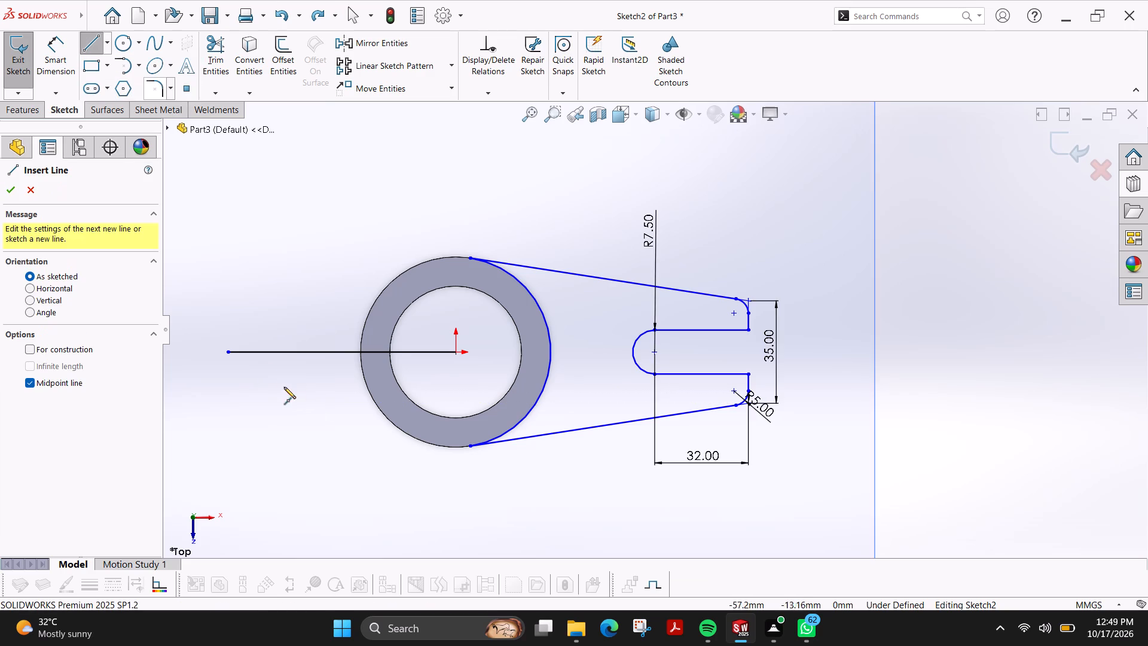
click(257, 352)
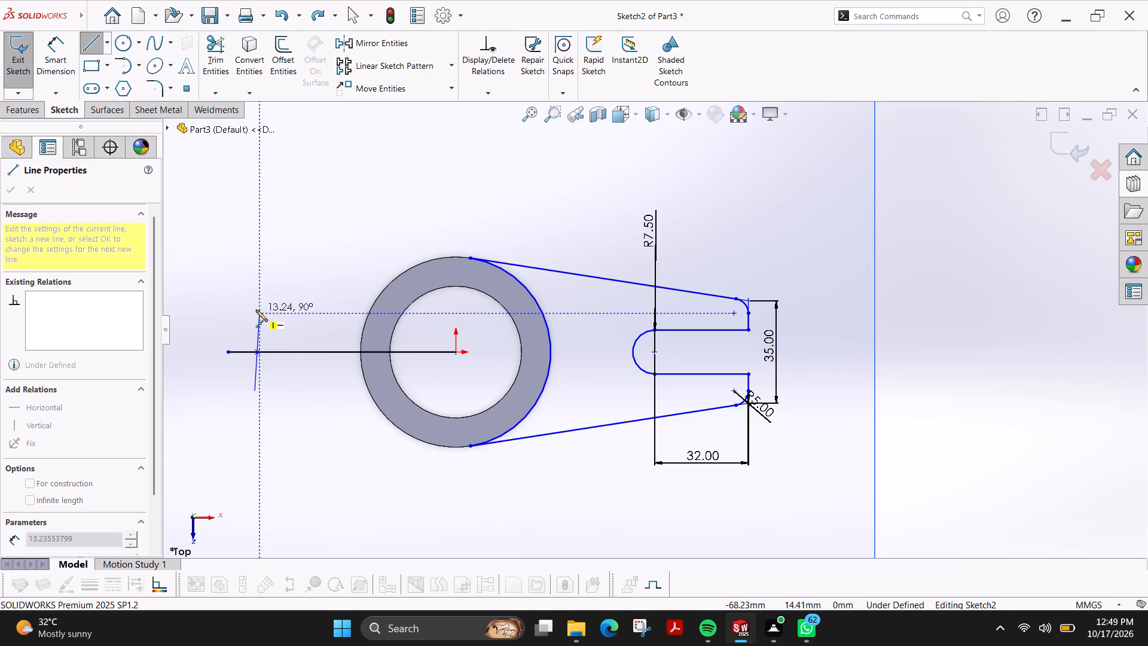
click(256, 310)
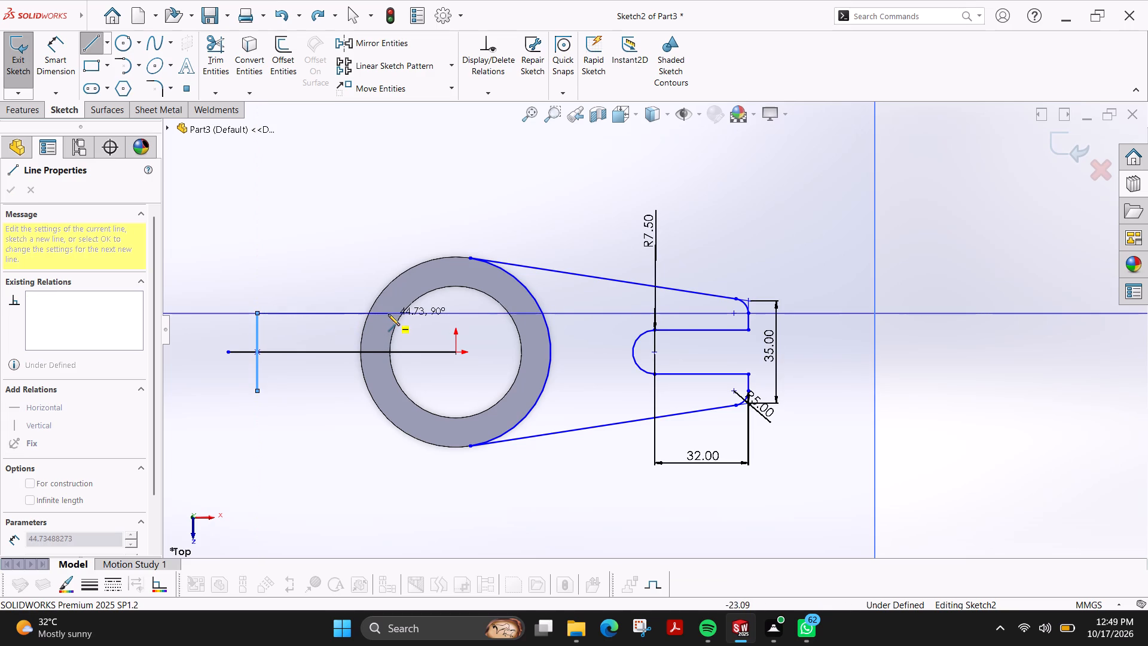
click(388, 314)
click(388, 393)
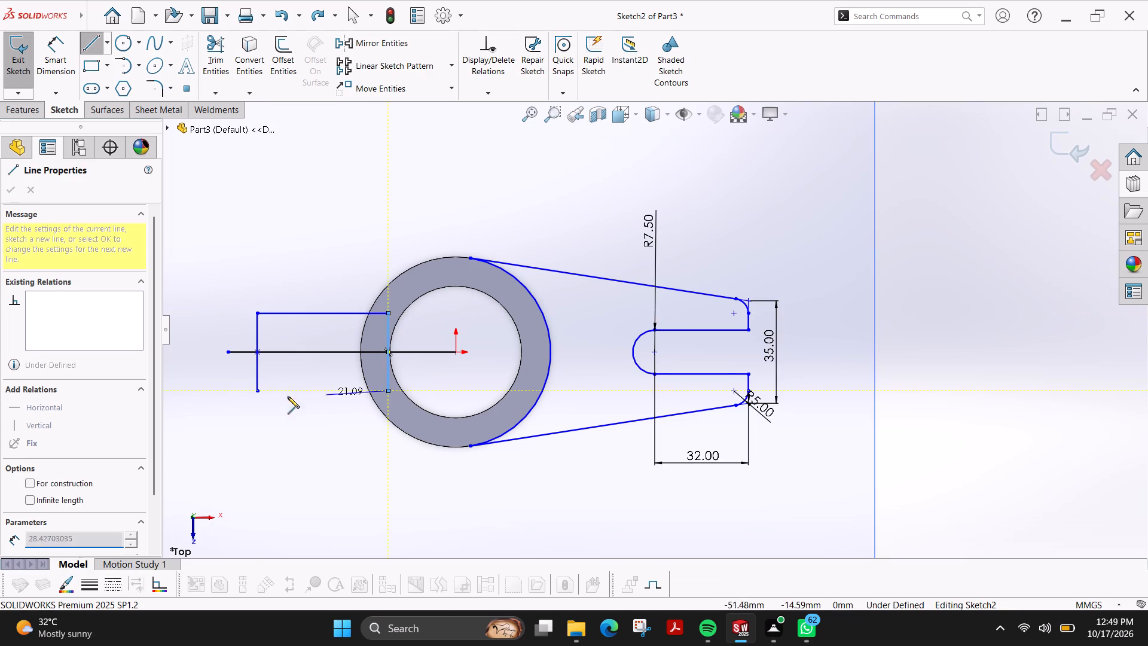
click(259, 392)
key(Escape)
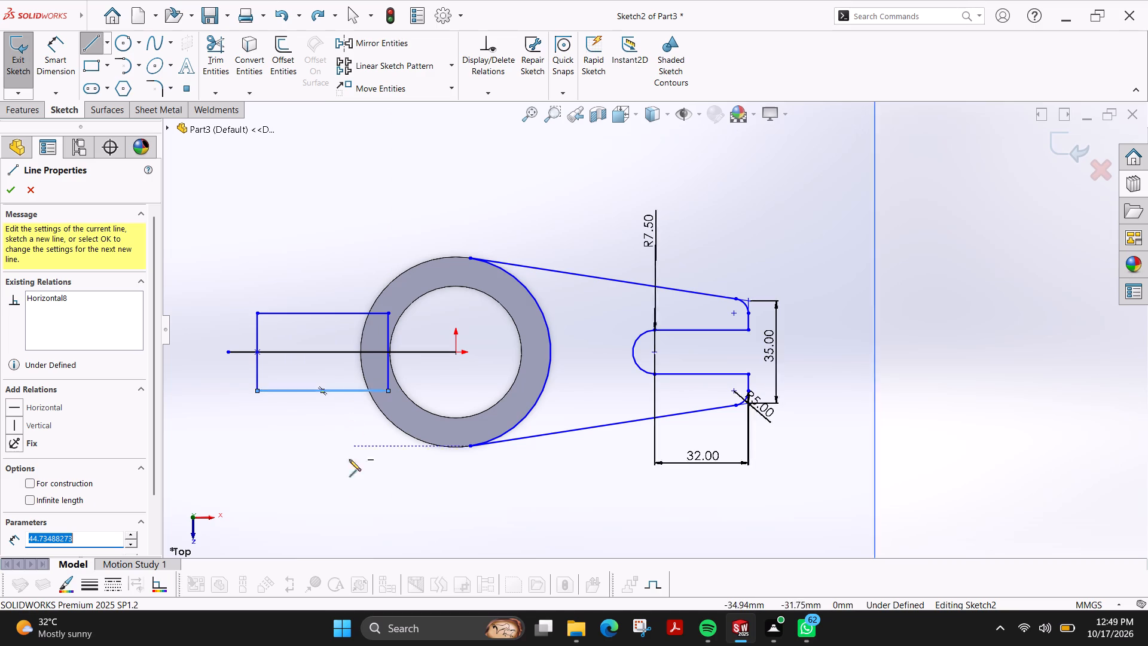
key(Escape)
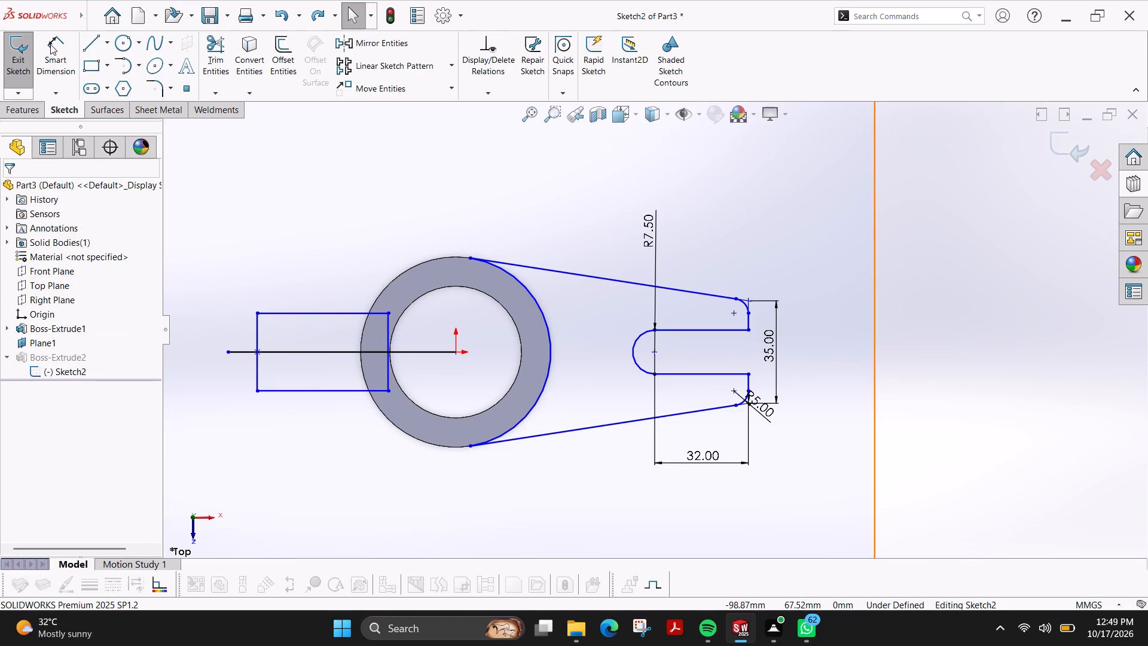
Dimension the distance between the rectangle's two horizontal edges as 30 mm.
click(60, 48)
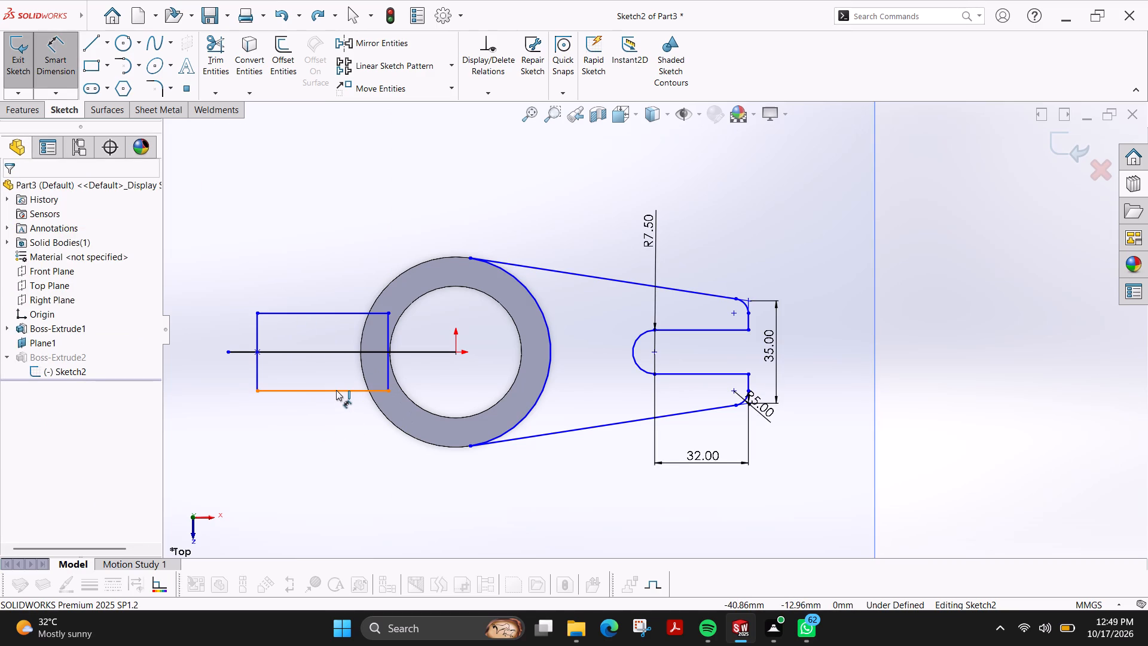
click(335, 390)
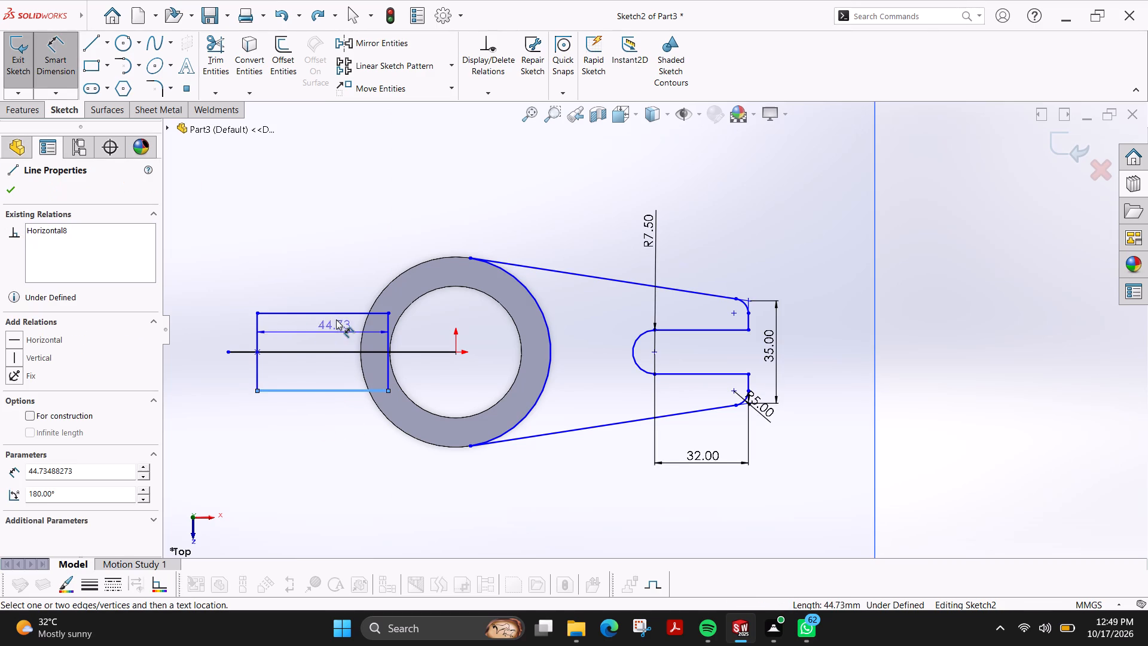
click(336, 312)
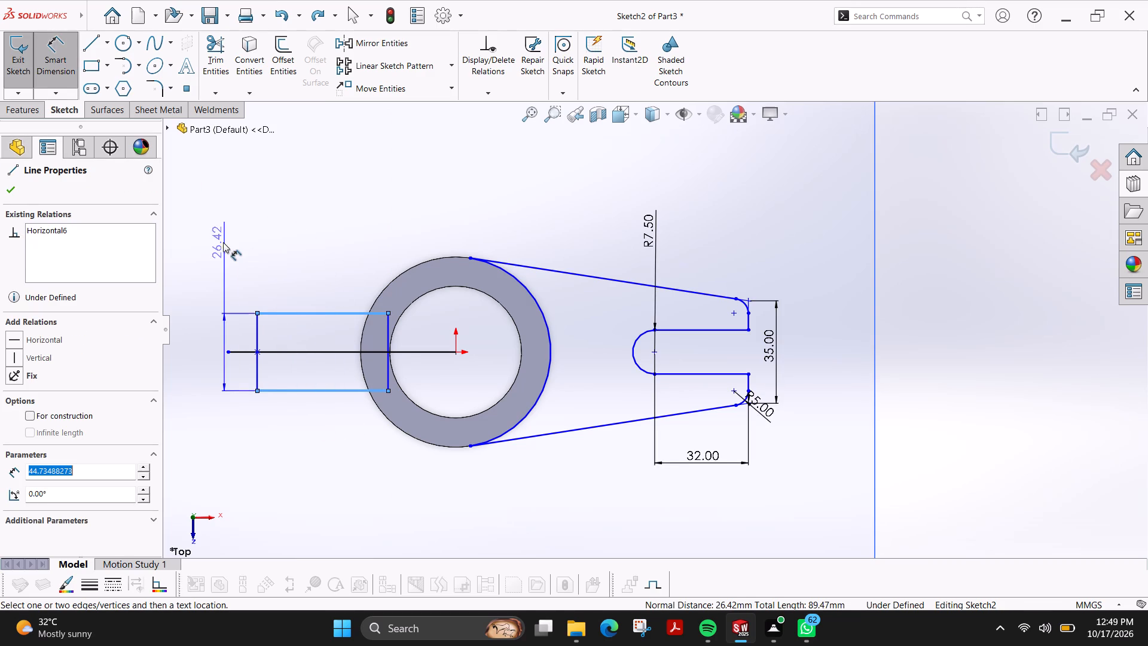
click(222, 240)
text(30)
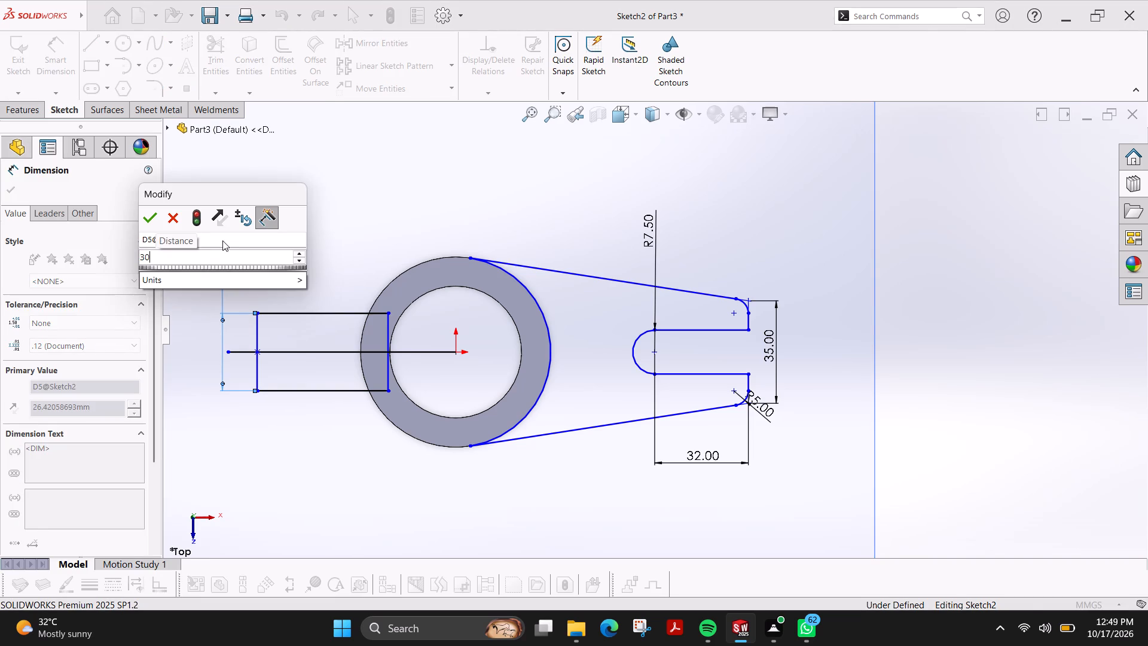
key(Return)
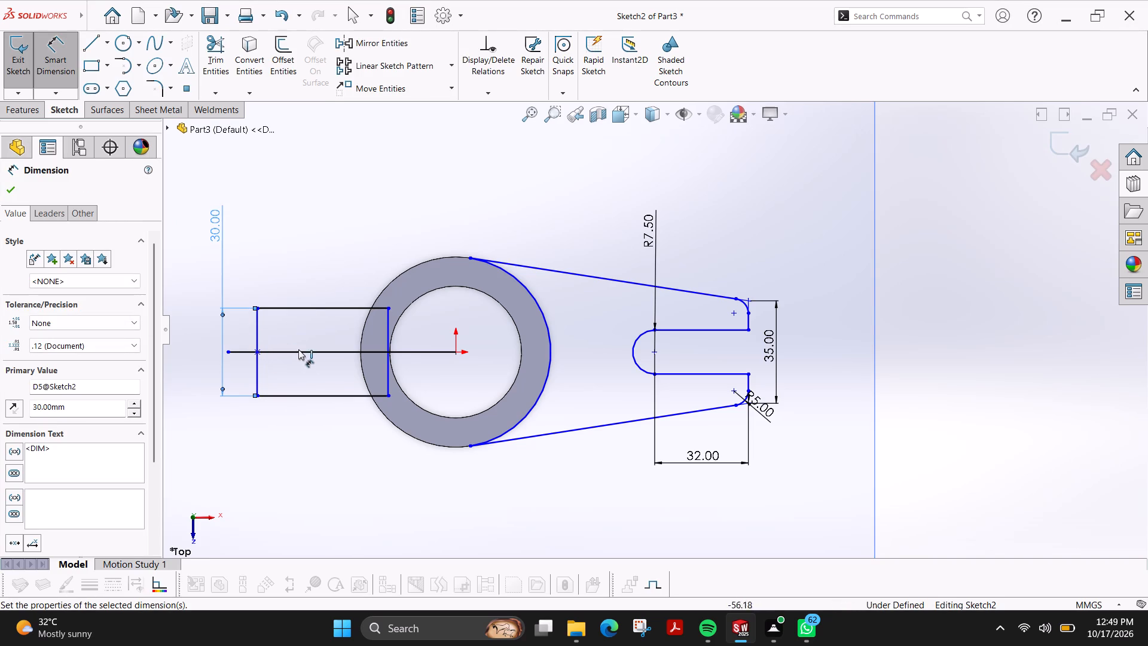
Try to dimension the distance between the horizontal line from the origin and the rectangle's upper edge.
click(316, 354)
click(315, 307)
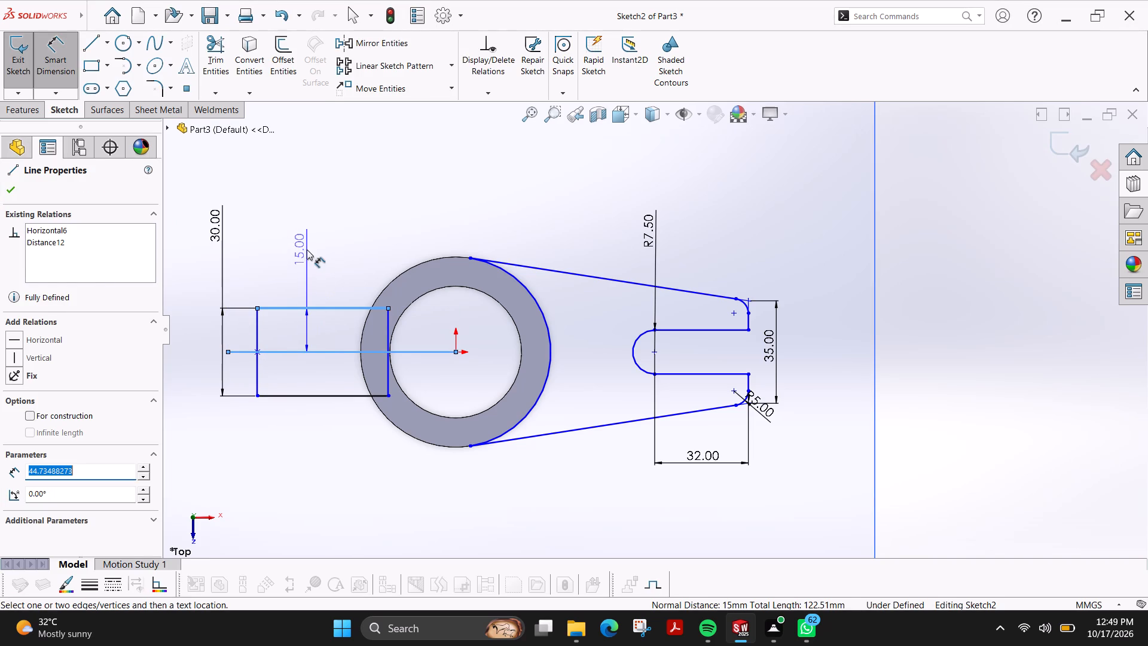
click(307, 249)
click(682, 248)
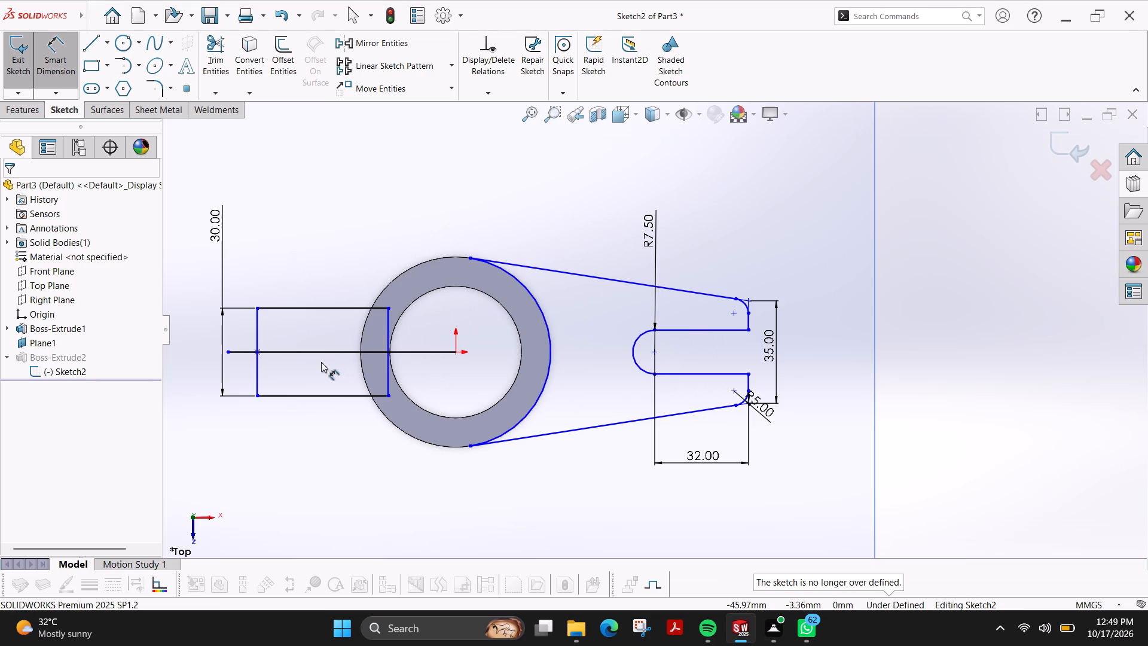
Dimension the distance from the rectangle's outer vertical edge to the origin as 55 mm.
click(258, 379)
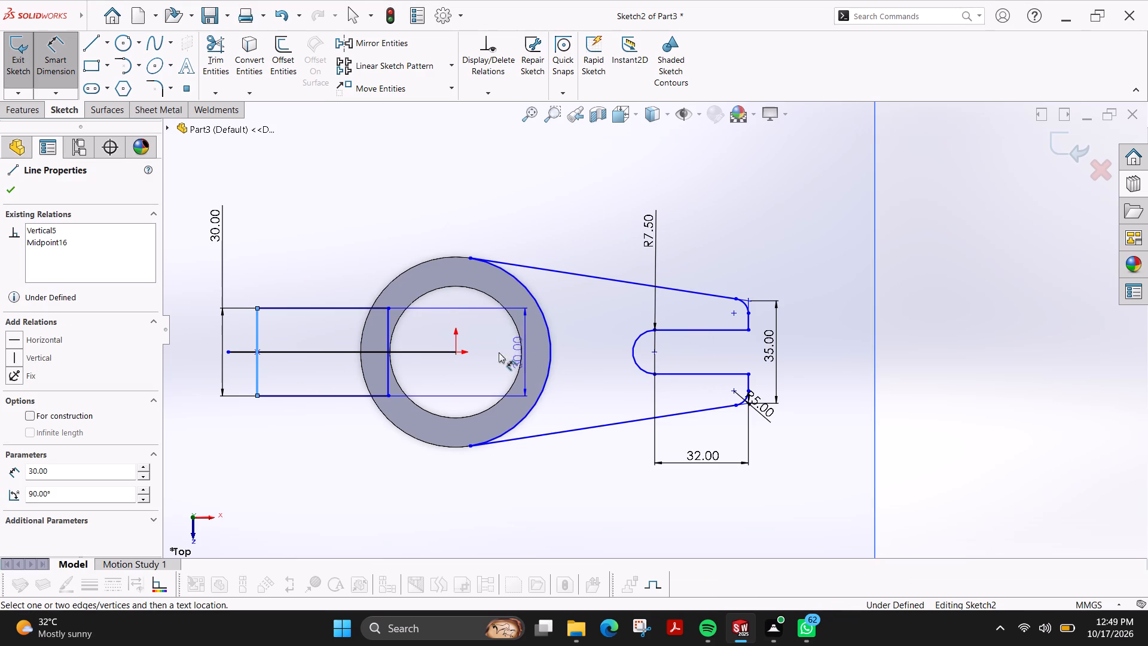
click(456, 352)
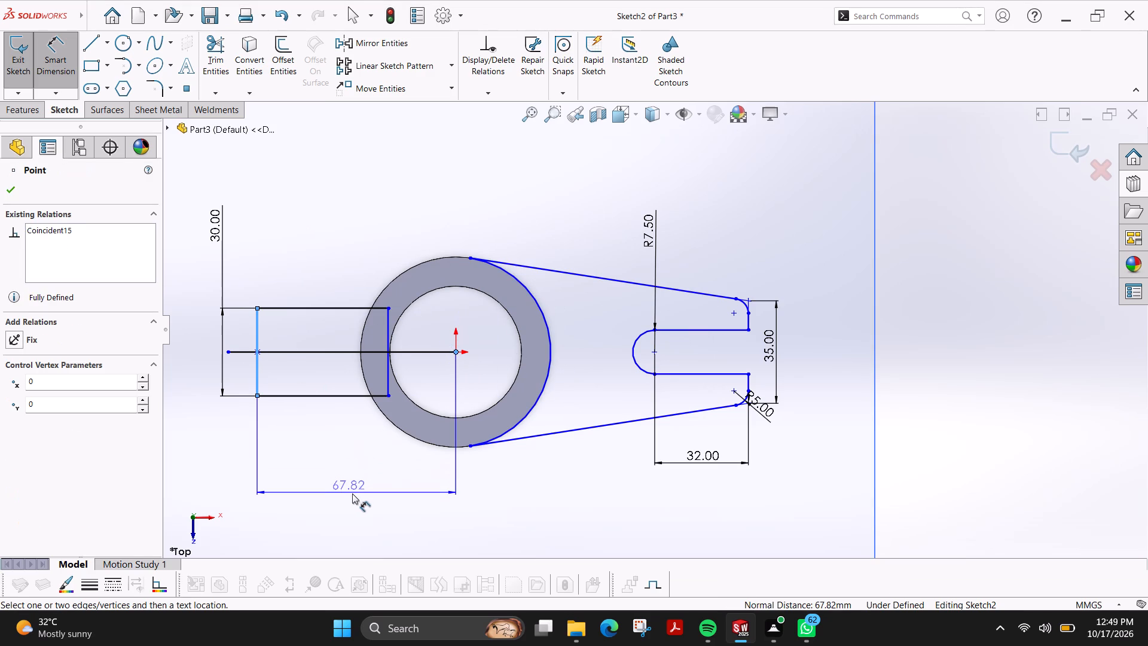
click(355, 494)
text(55)
key(Return)
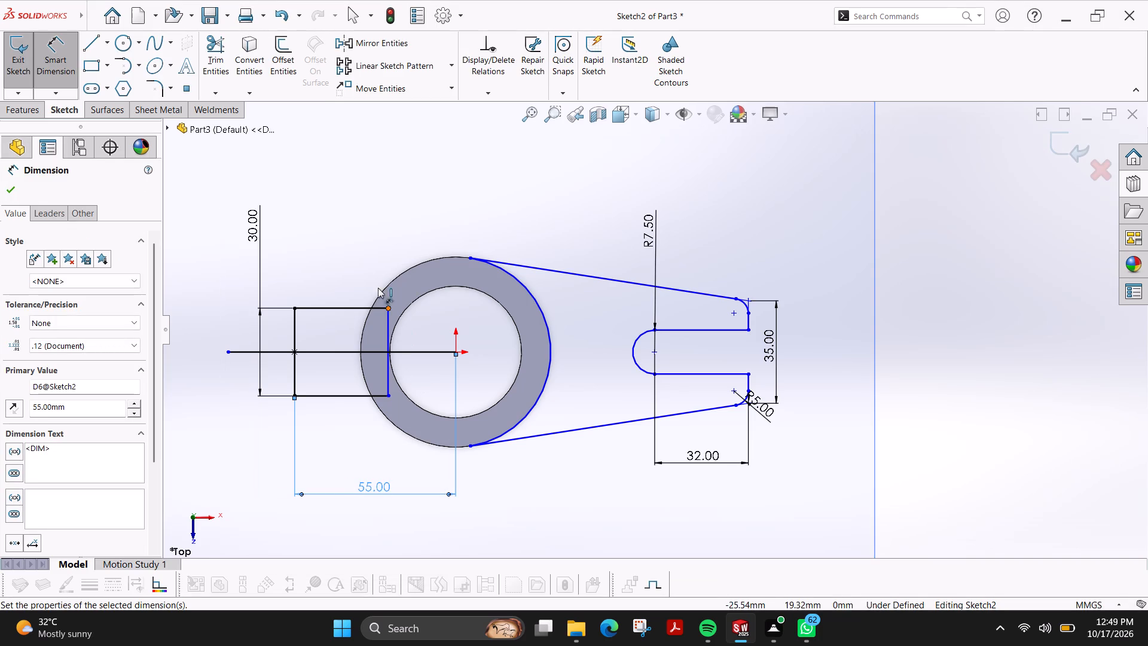
Sketch a circle centred on the origin and matching the ring's outer edge, with a 32.5 mm radius.
click(123, 41)
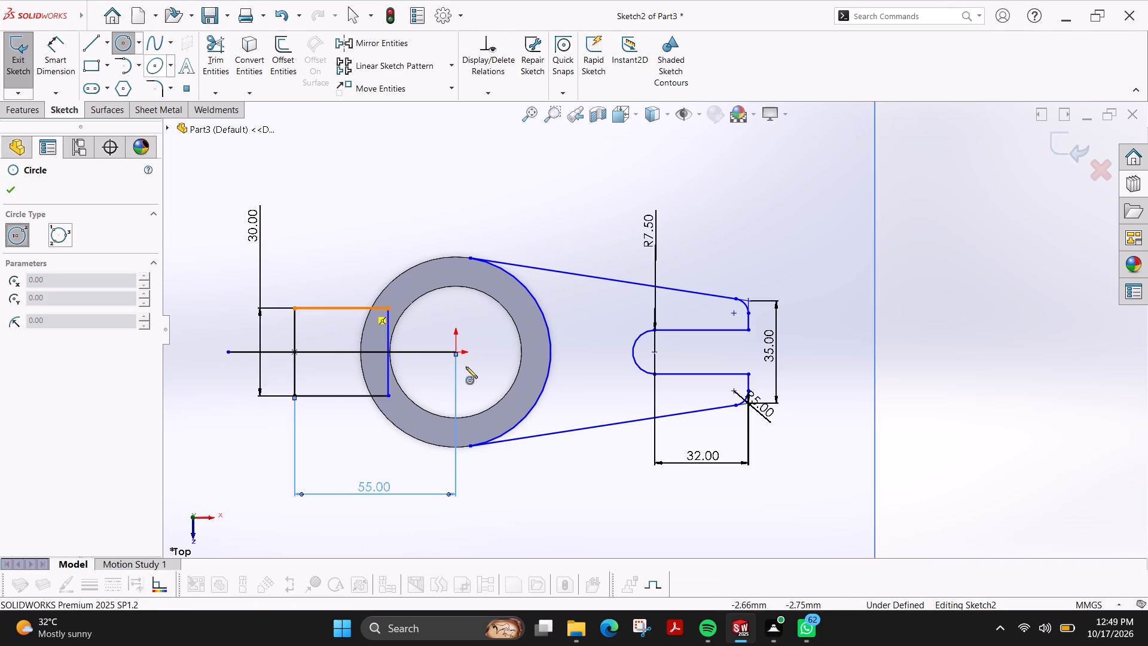
click(455, 354)
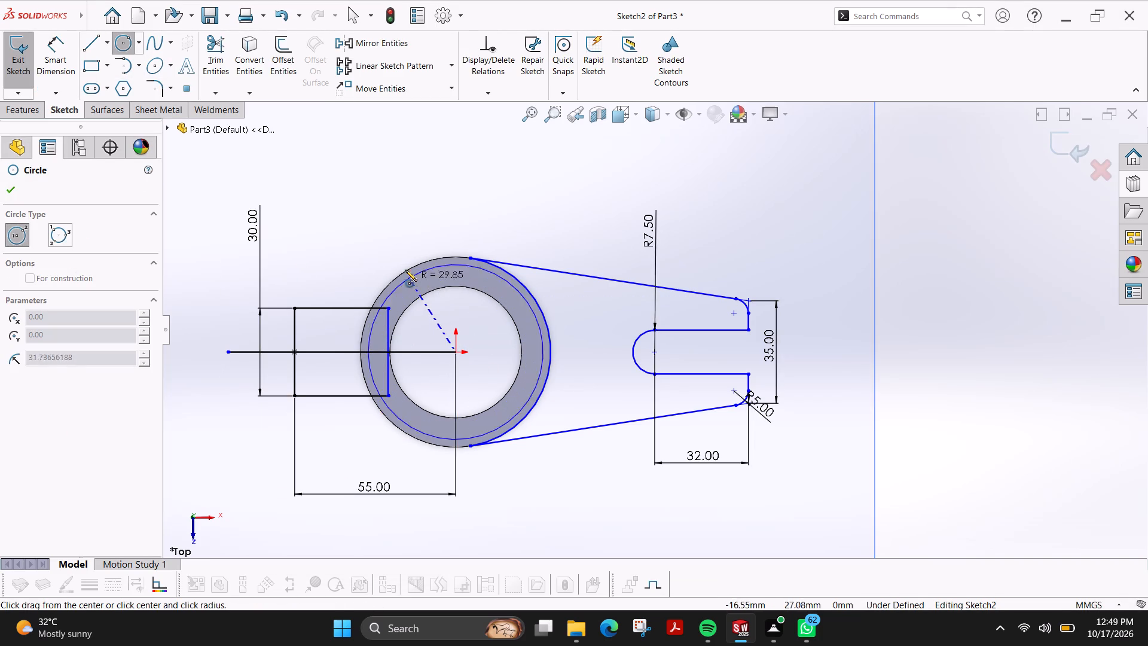
click(404, 270)
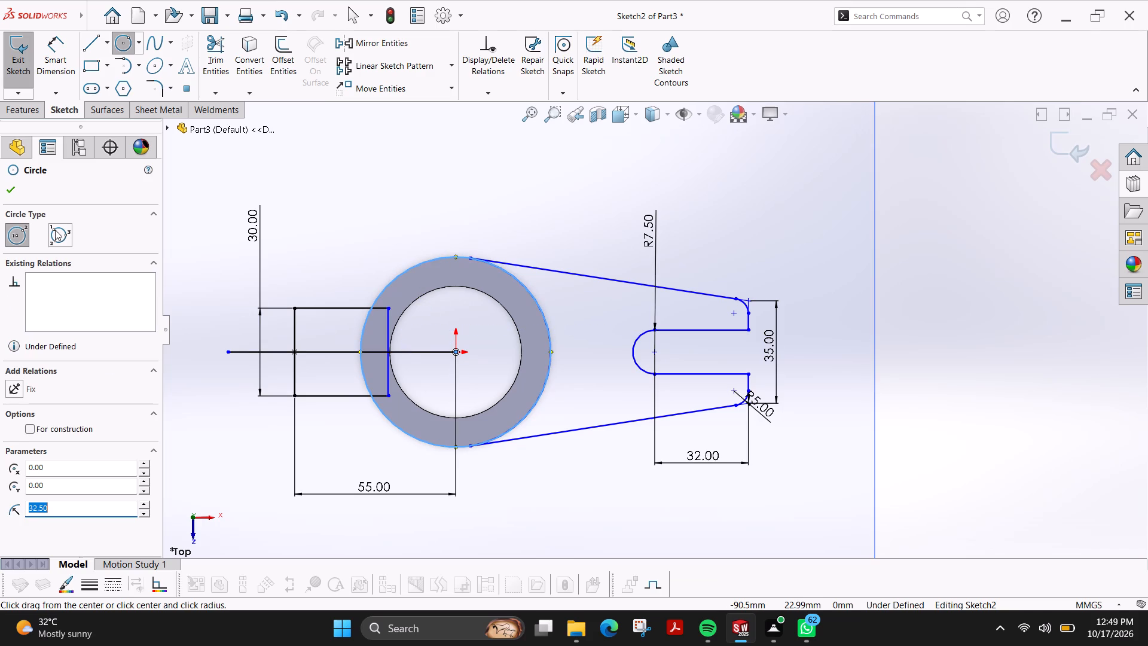
click(8, 195)
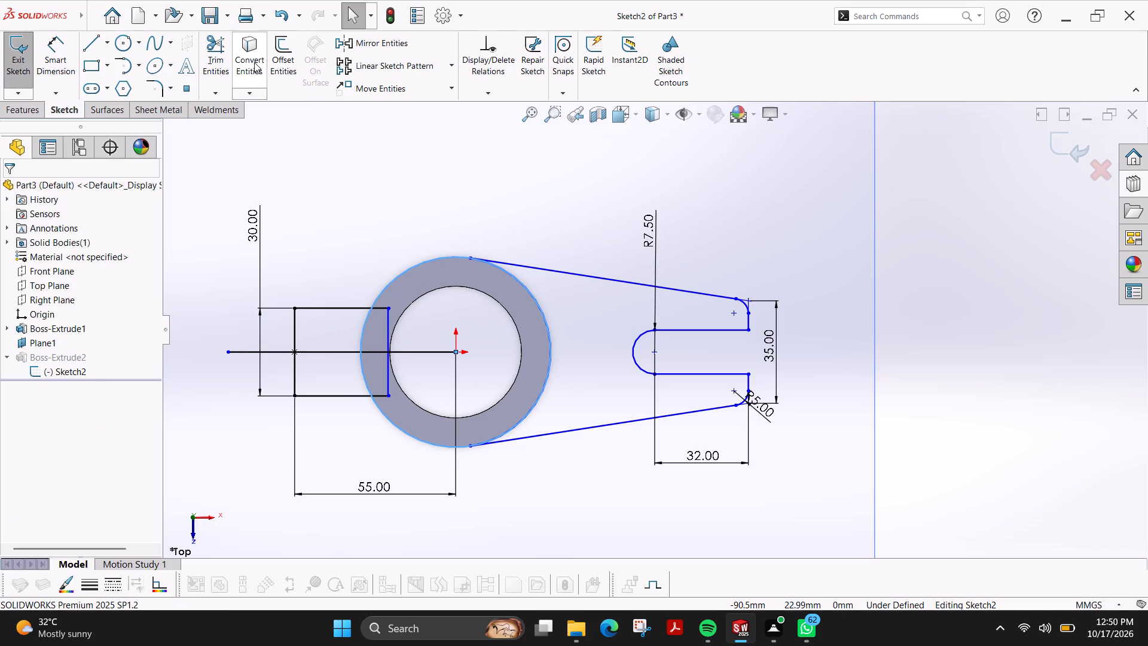
Trim away the rectangle's portion inside the ring and the entire horizontal line running from the origin through the rectangle.
click(213, 66)
scroll(401, 303, down, 2)
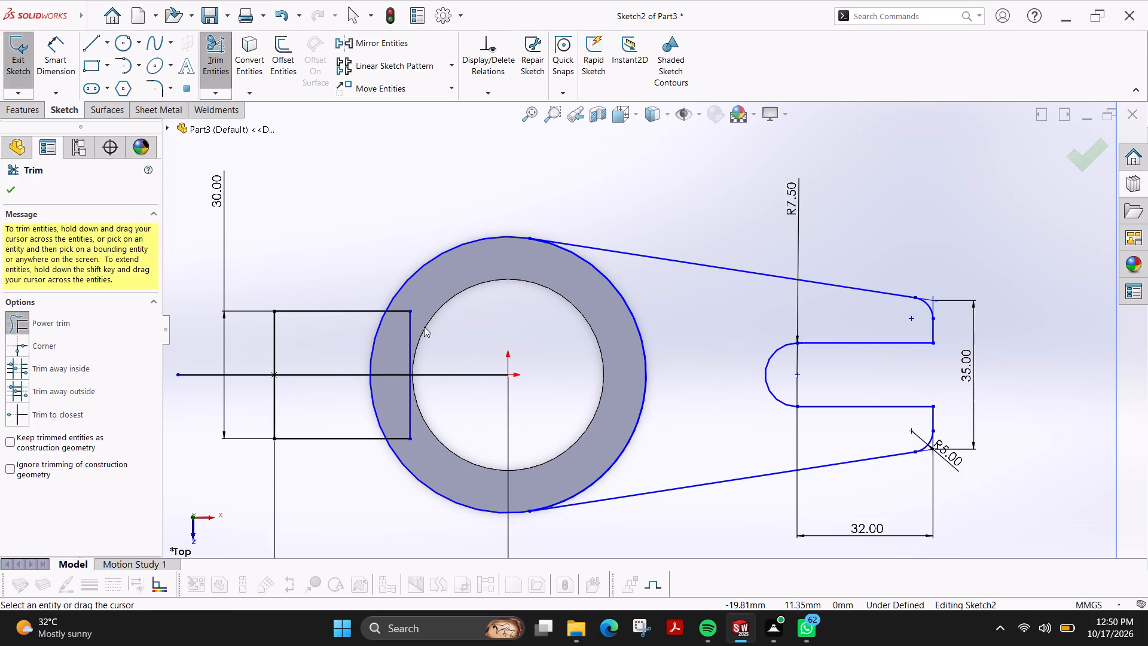
scroll(420, 309, down, 1)
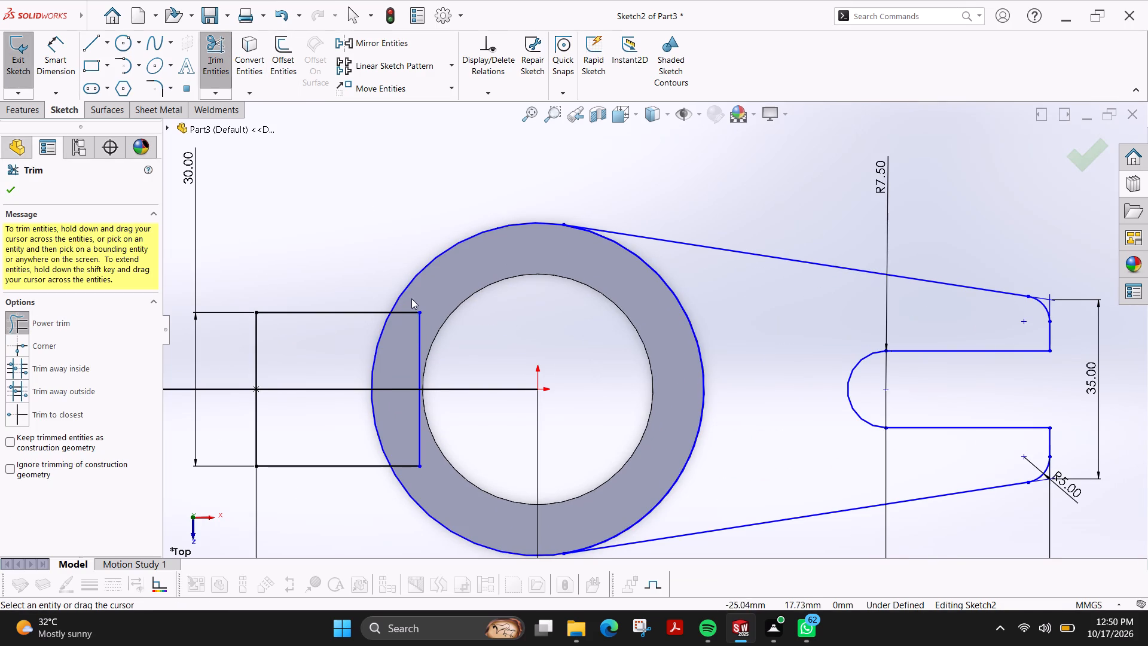
drag(417, 298, 424, 353)
drag(444, 433, 423, 442)
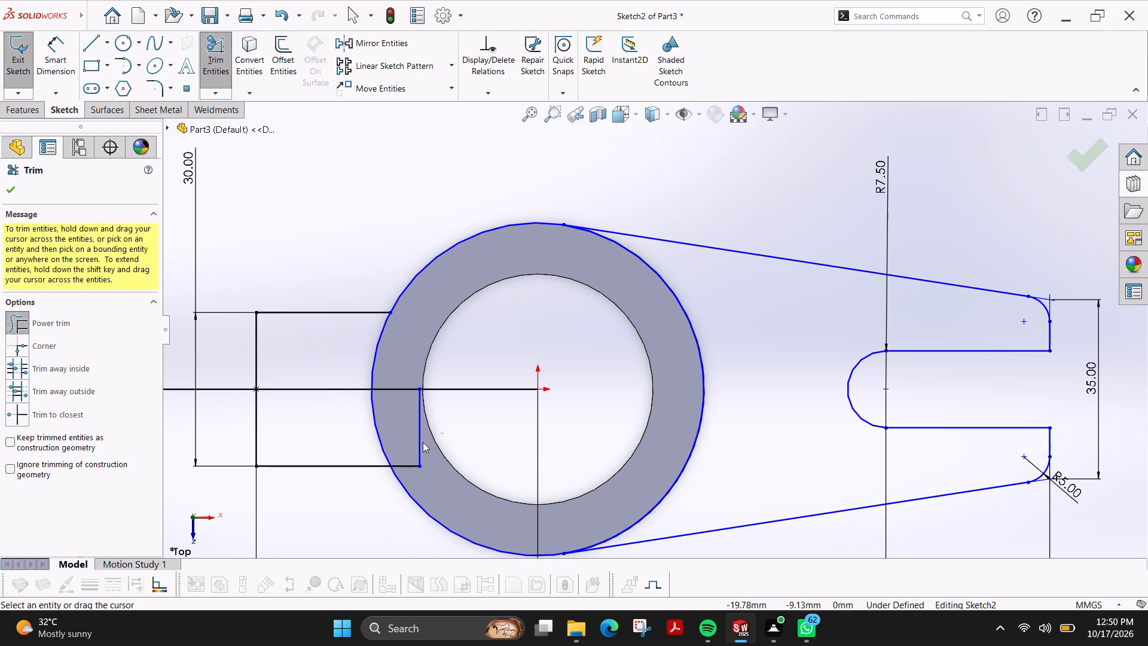
drag(423, 442, 424, 477)
drag(492, 374, 490, 415)
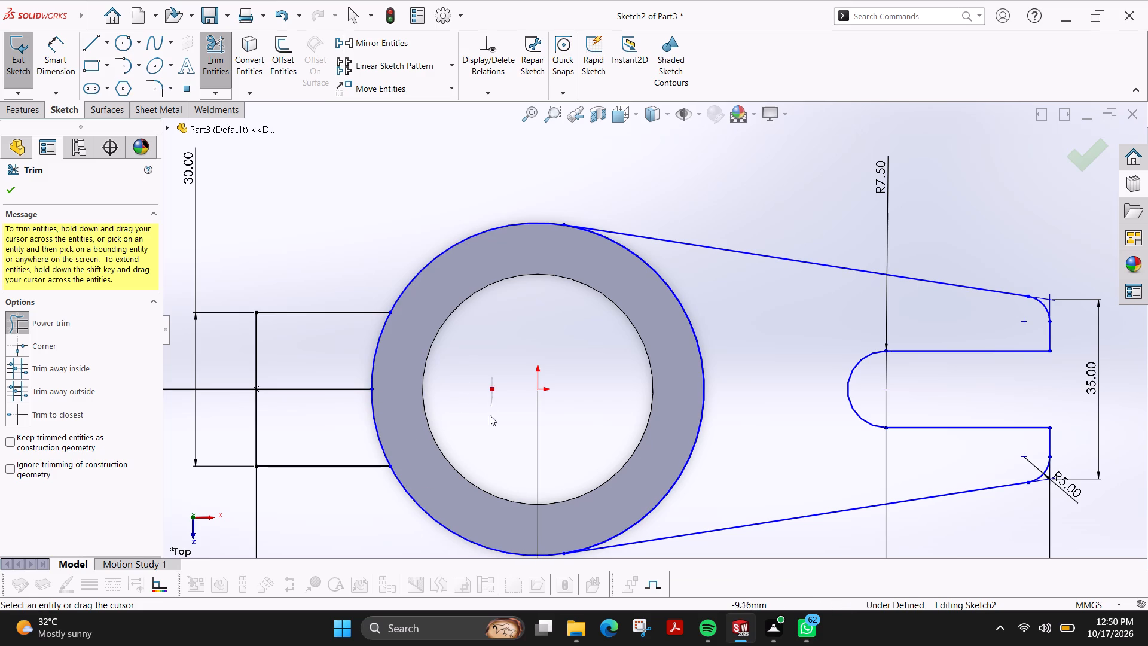
drag(490, 415, 489, 423)
drag(323, 362, 324, 411)
scroll(324, 418, up, 2)
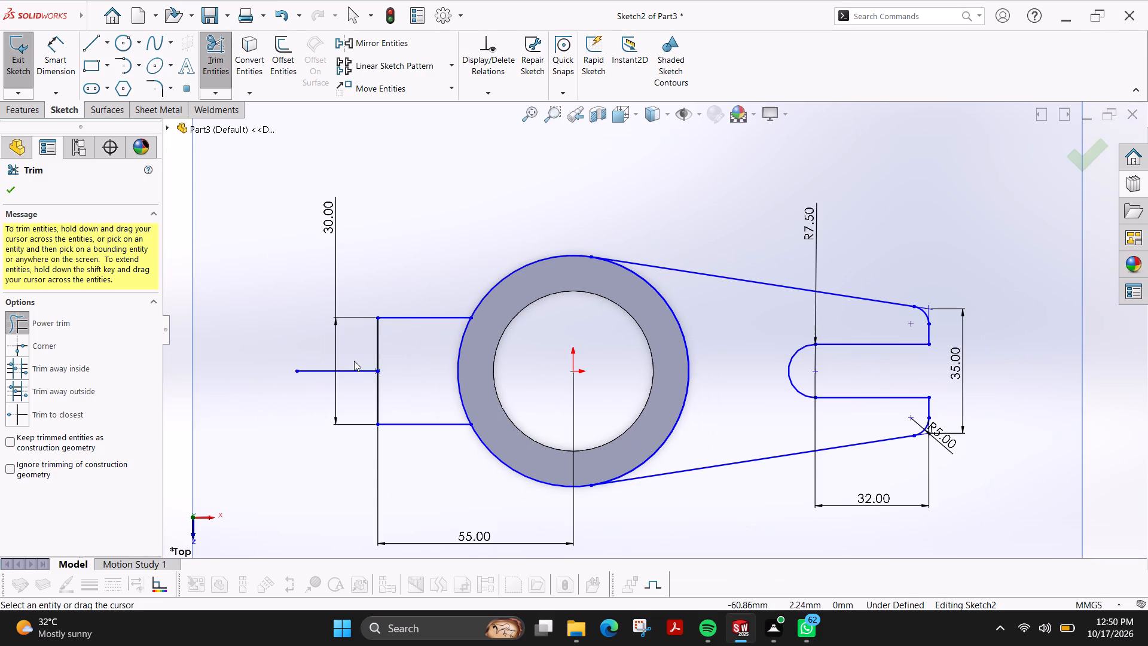
drag(352, 359, 319, 386)
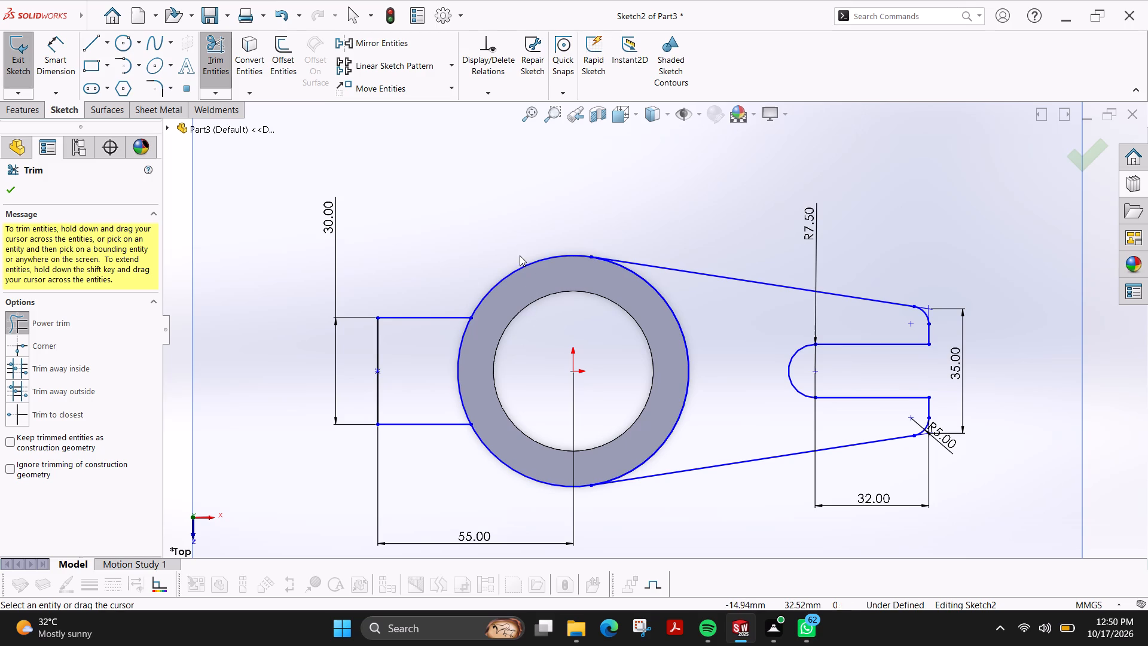
Trim the circle's upper and lower arcs between the rectangle and the arm.
drag(512, 252, 528, 292)
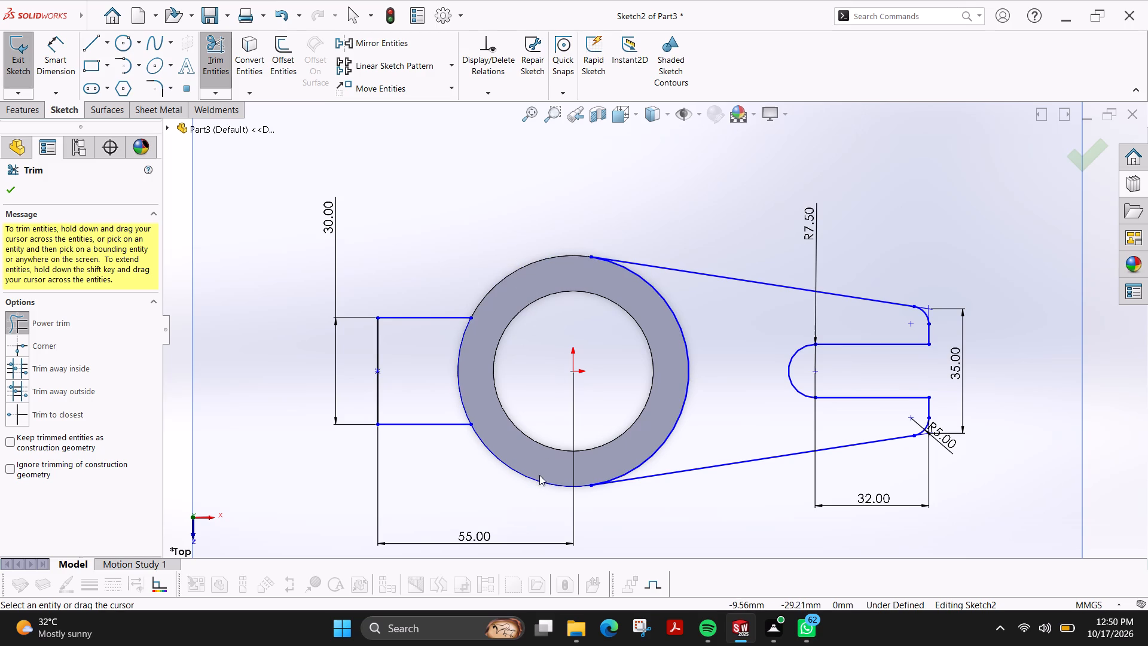
drag(531, 452, 505, 501)
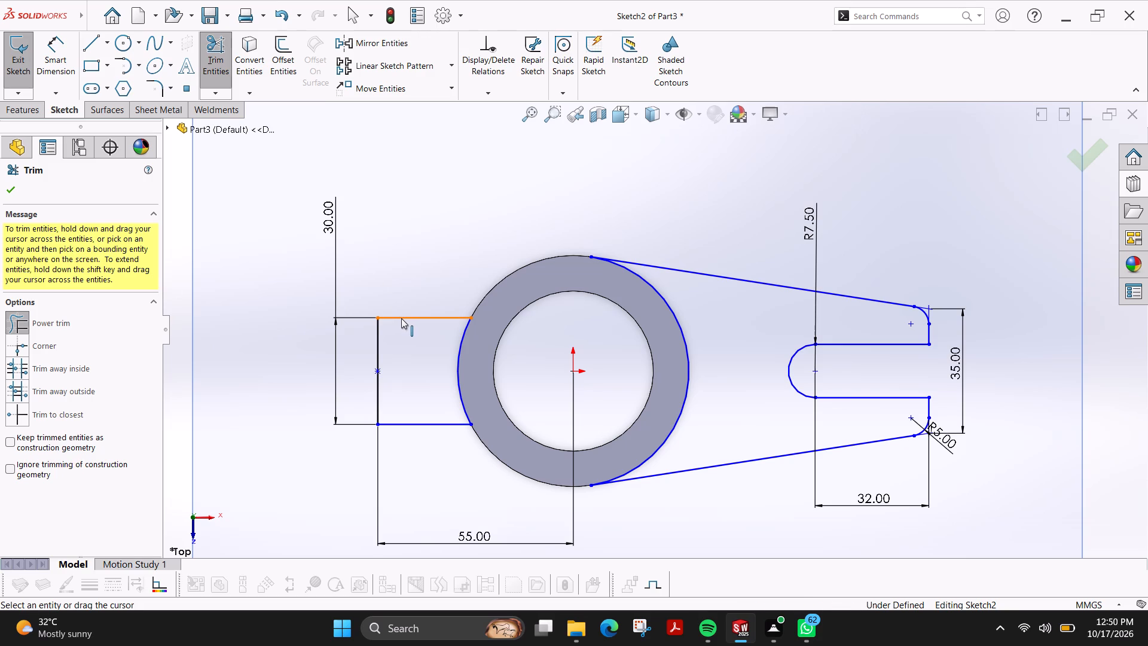
click(16, 191)
Try to exit the sketch, and examine its problems using Check Sketch for Feature and Repair Sketch.
click(25, 112)
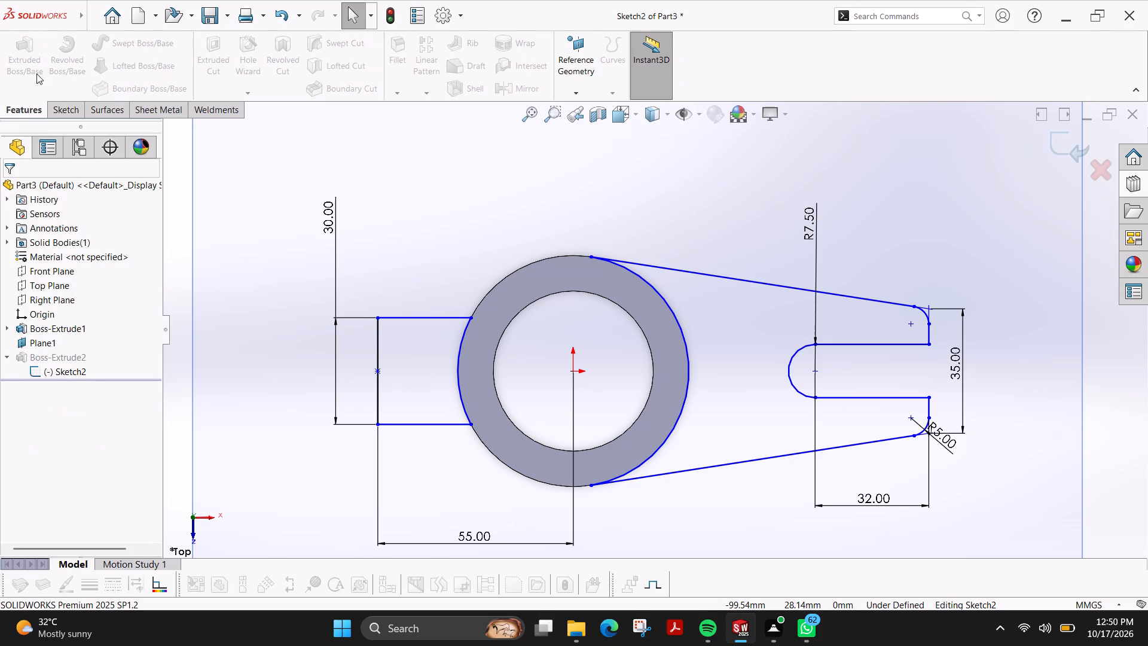
click(1074, 153)
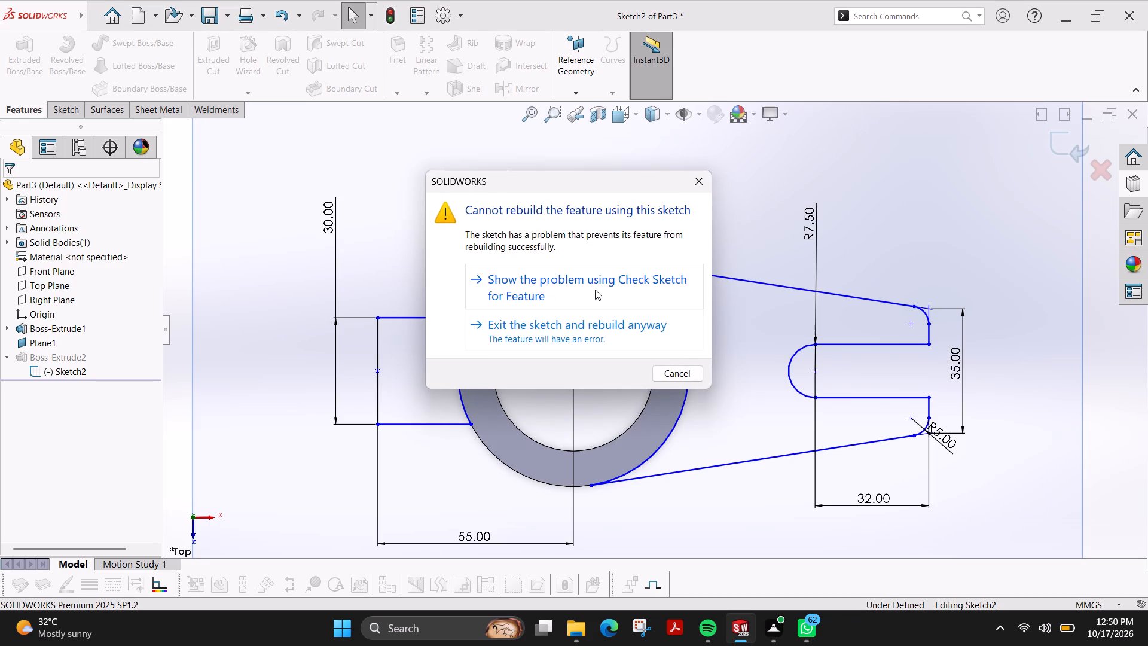
click(595, 290)
click(609, 319)
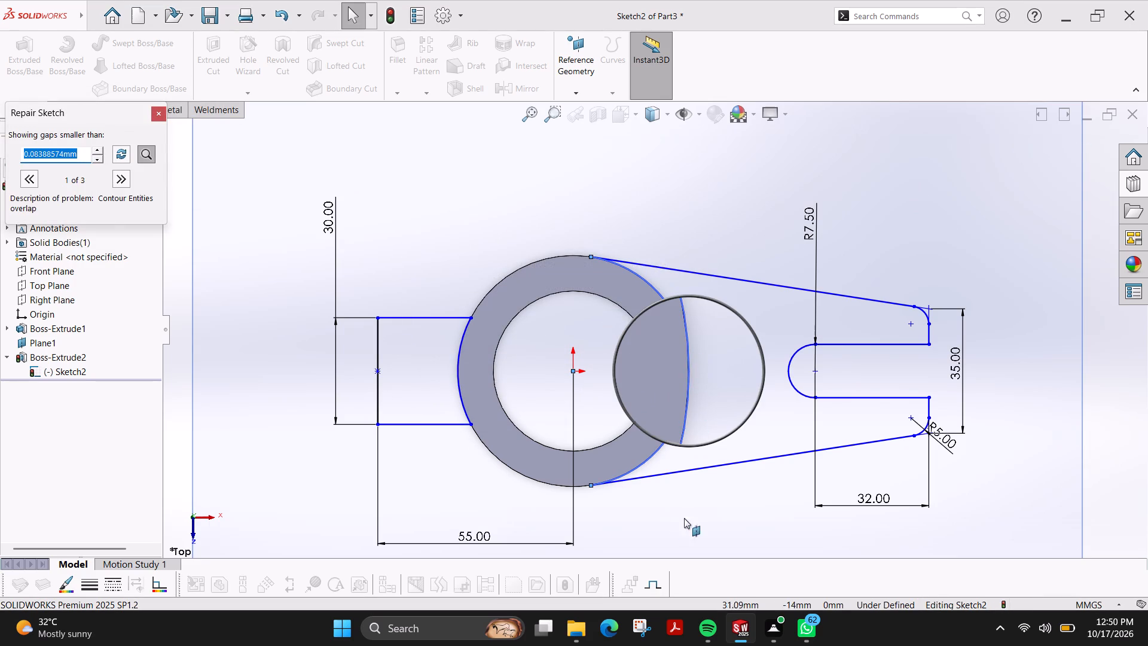
click(118, 186)
click(118, 186)
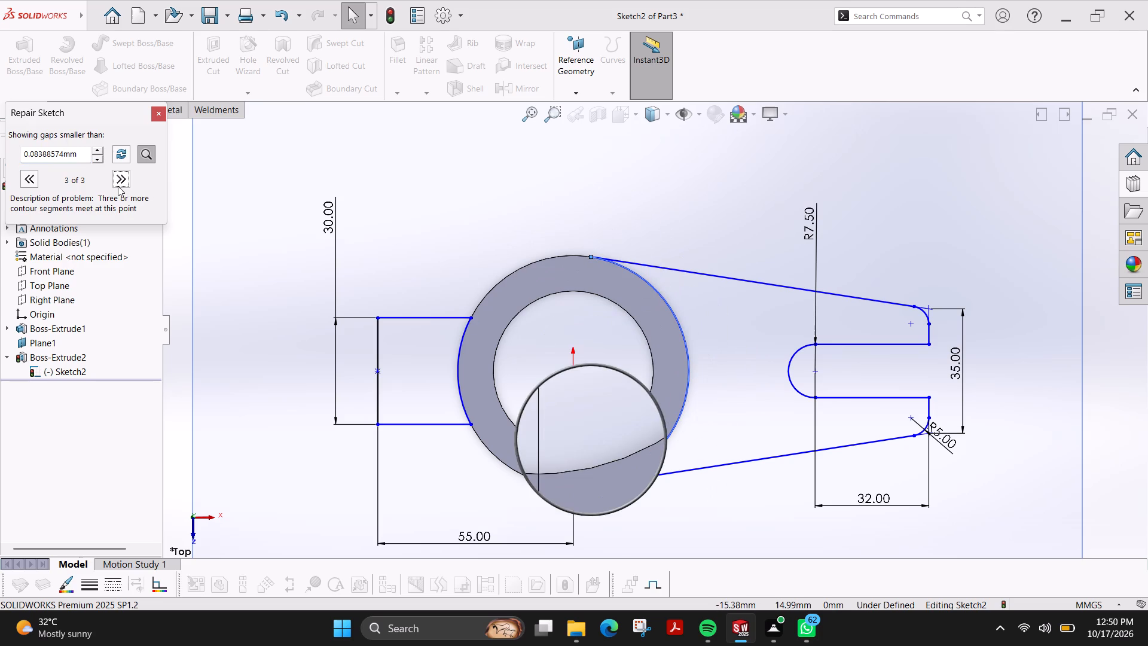
click(118, 186)
triple_click(118, 186)
click(118, 186)
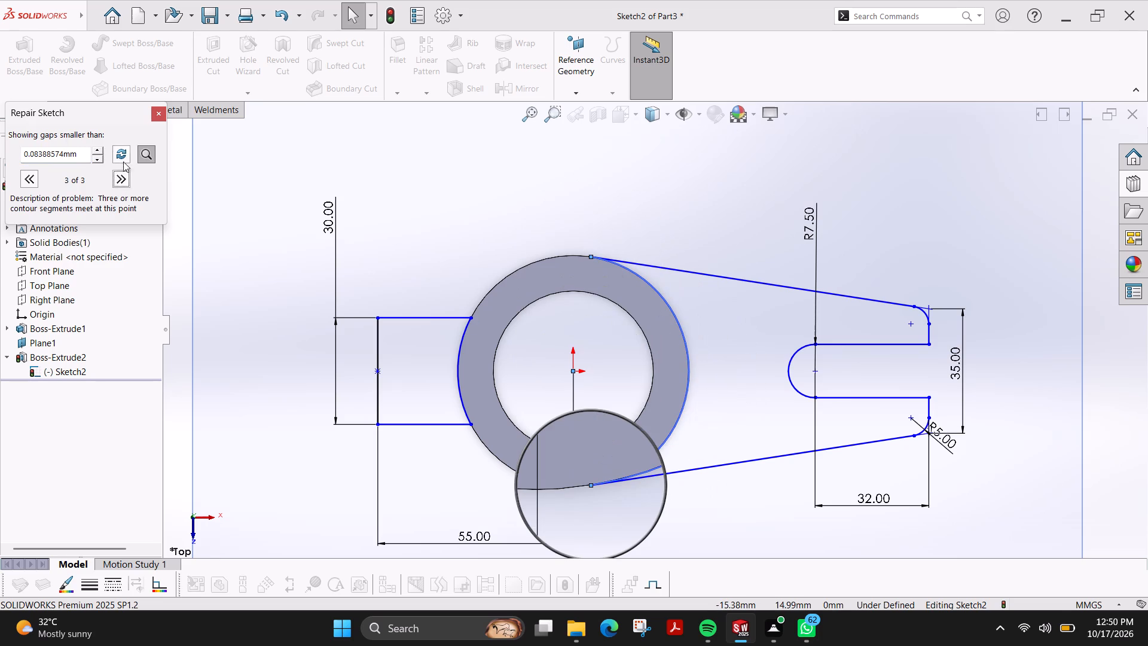
click(123, 157)
scroll(591, 486, down, 7)
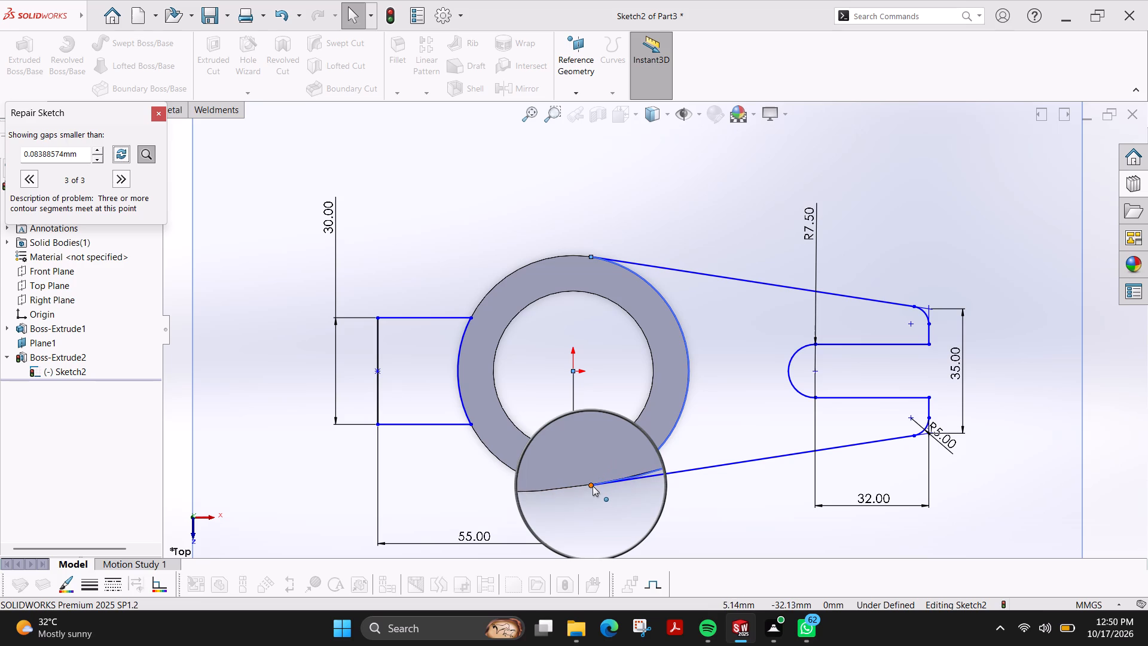
scroll(593, 486, down, 20)
scroll(593, 486, down, 10)
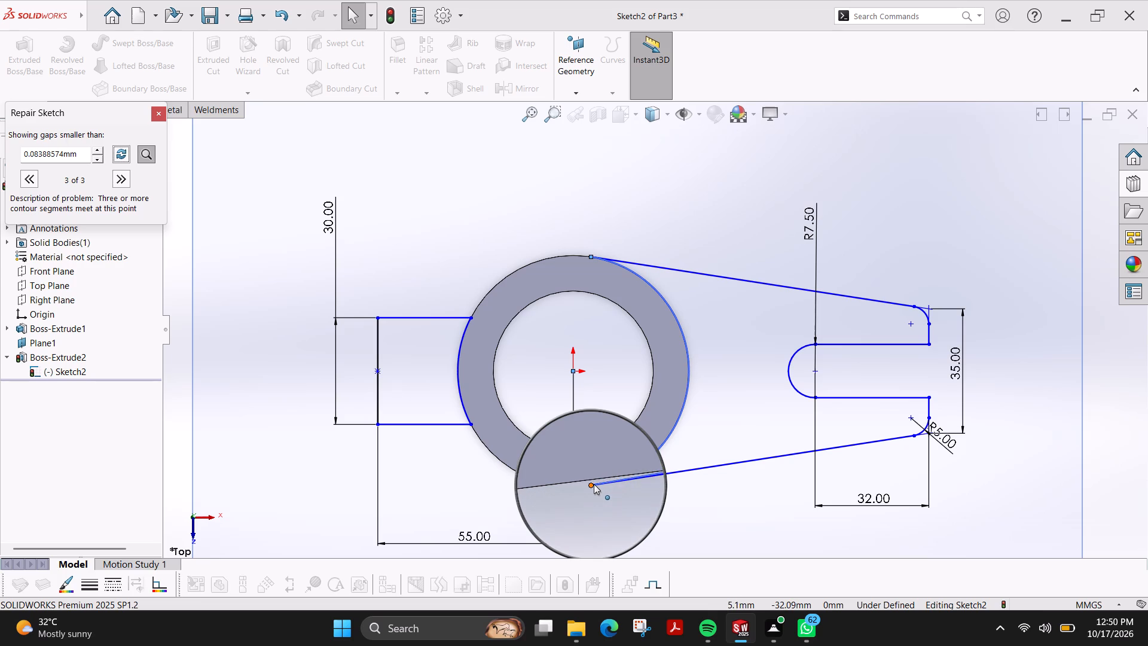
scroll(594, 483, up, 20)
scroll(594, 483, up, 2)
key(Escape)
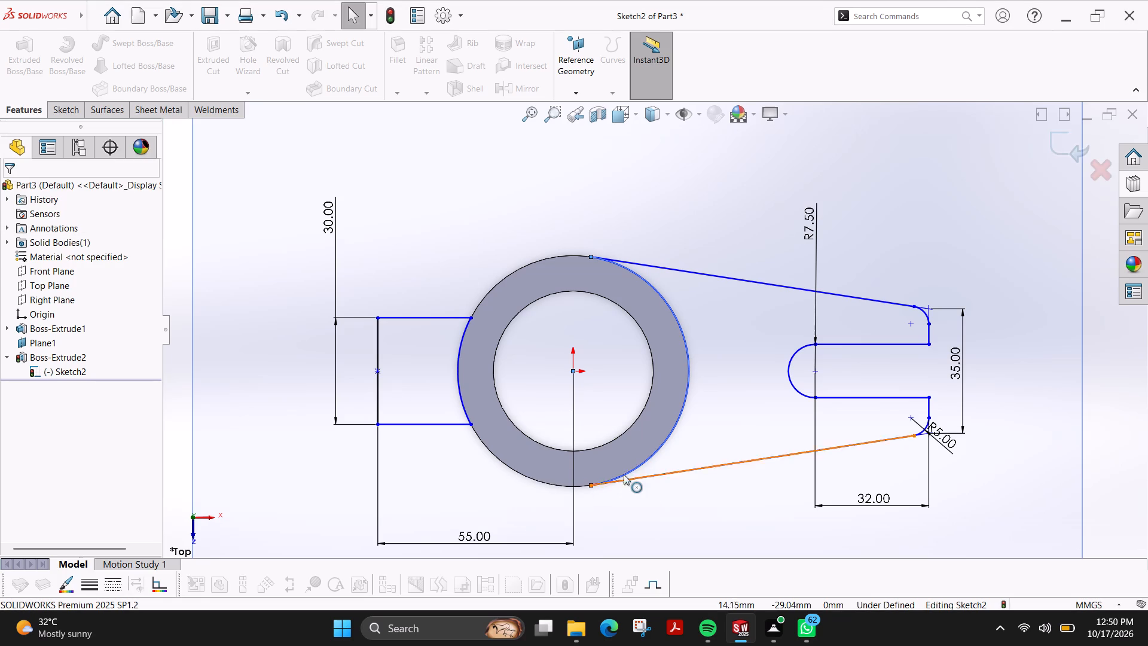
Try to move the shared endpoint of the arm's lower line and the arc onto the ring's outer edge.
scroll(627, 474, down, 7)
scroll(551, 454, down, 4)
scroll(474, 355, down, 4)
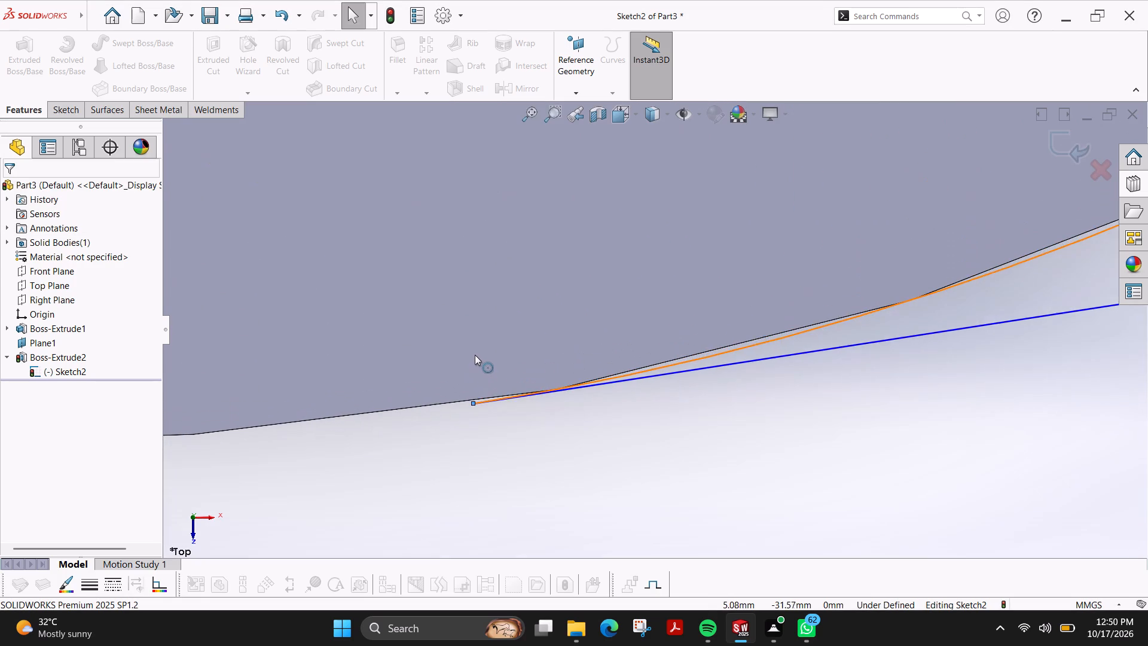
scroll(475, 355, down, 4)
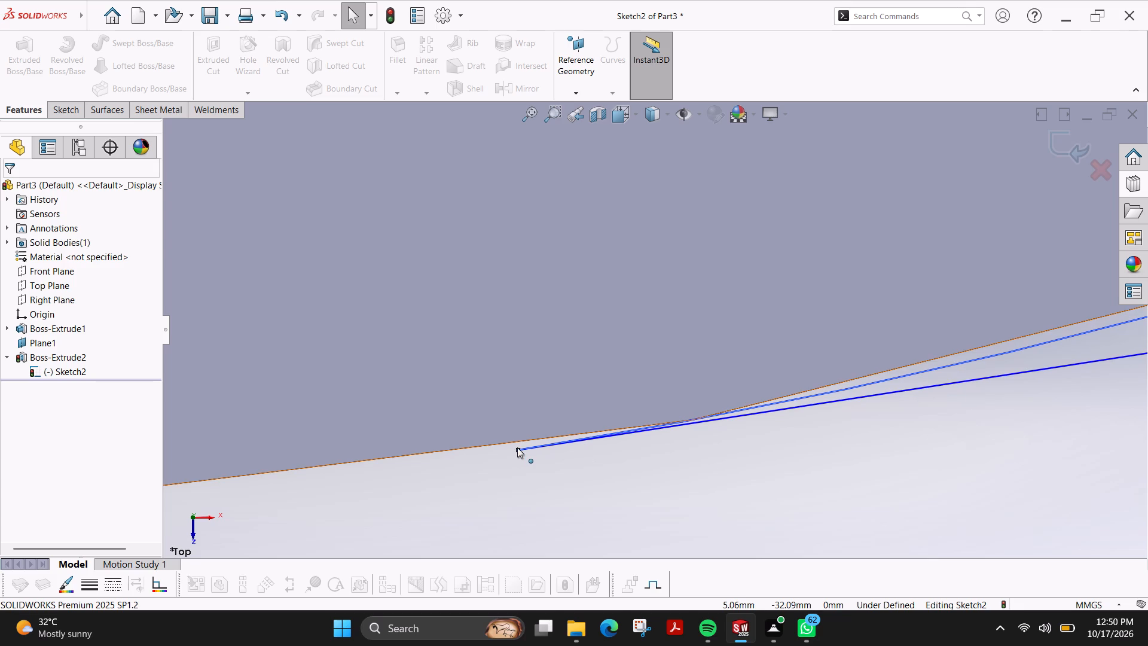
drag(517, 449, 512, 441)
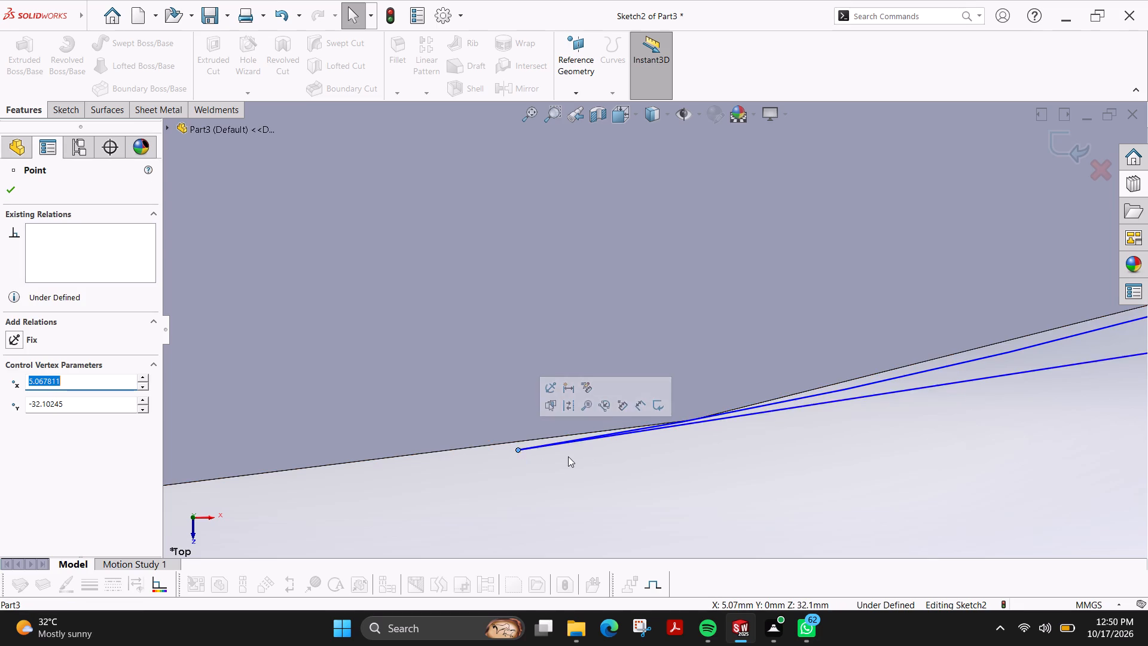
Examine the junction of the arm's lower line and the arc against the ring's outer edge.
scroll(569, 456, up, 3)
scroll(662, 375, up, 10)
scroll(845, 199, up, 2)
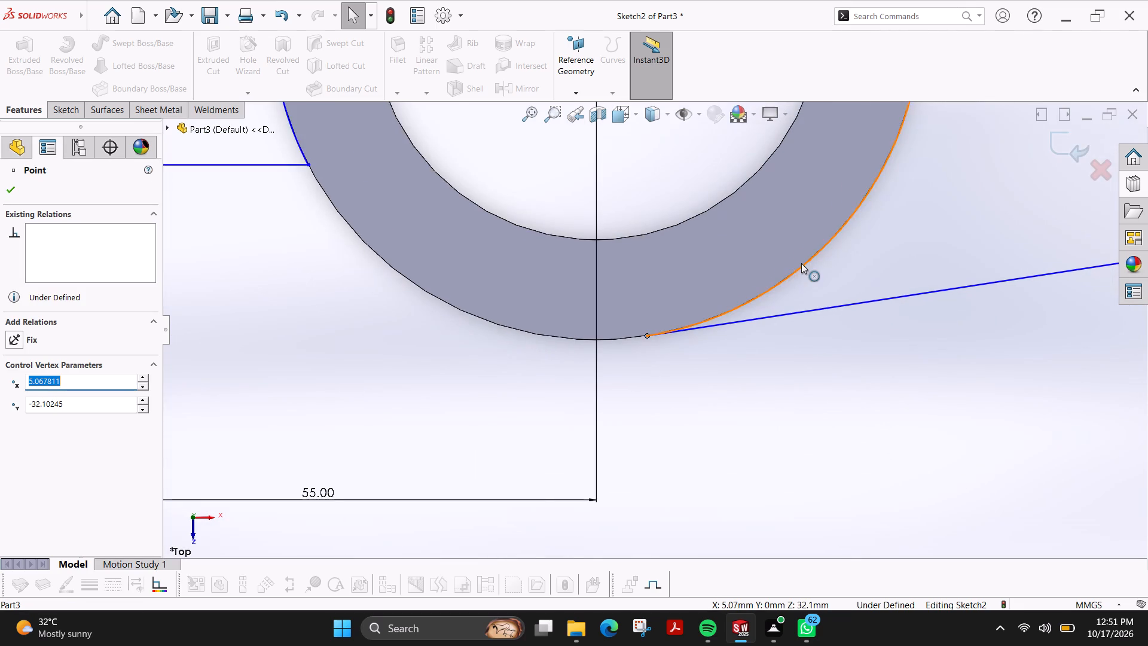
scroll(801, 263, up, 6)
scroll(785, 245, down, 3)
scroll(593, 383, down, 4)
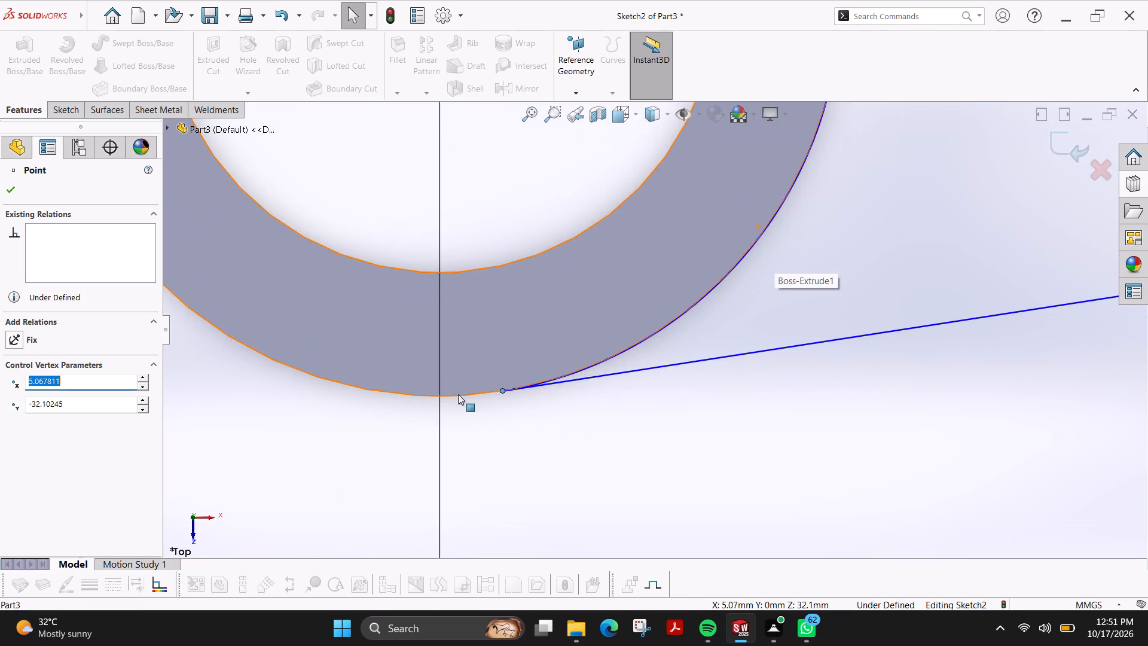
scroll(461, 382, down, 3)
scroll(554, 376, down, 13)
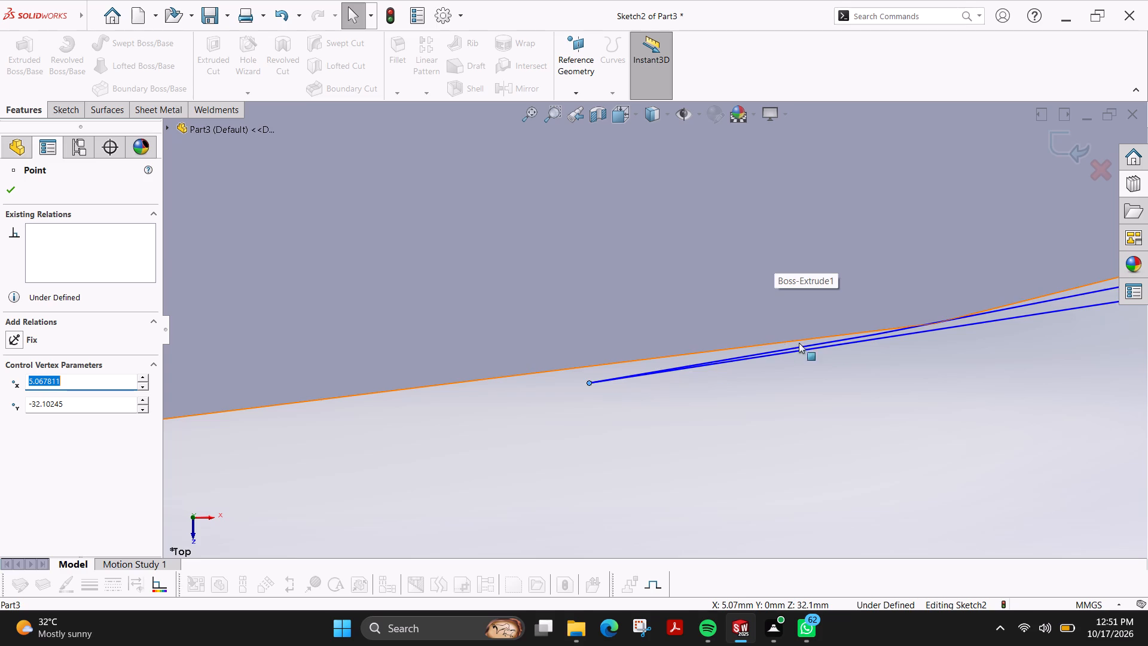
scroll(984, 309, up, 1)
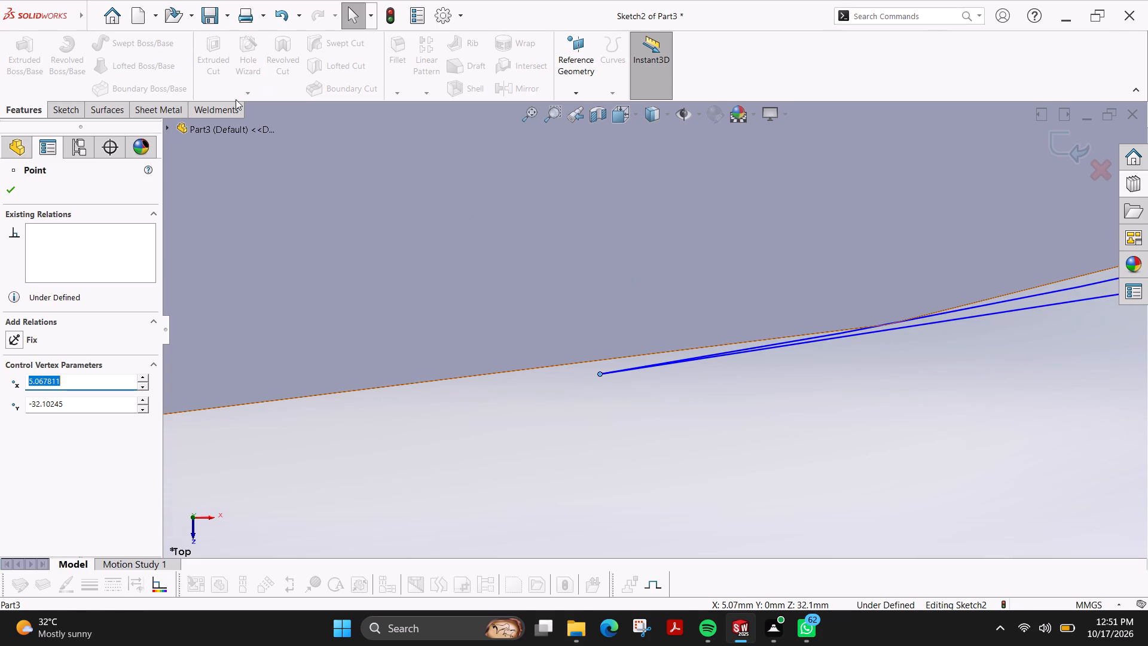
key(Escape)
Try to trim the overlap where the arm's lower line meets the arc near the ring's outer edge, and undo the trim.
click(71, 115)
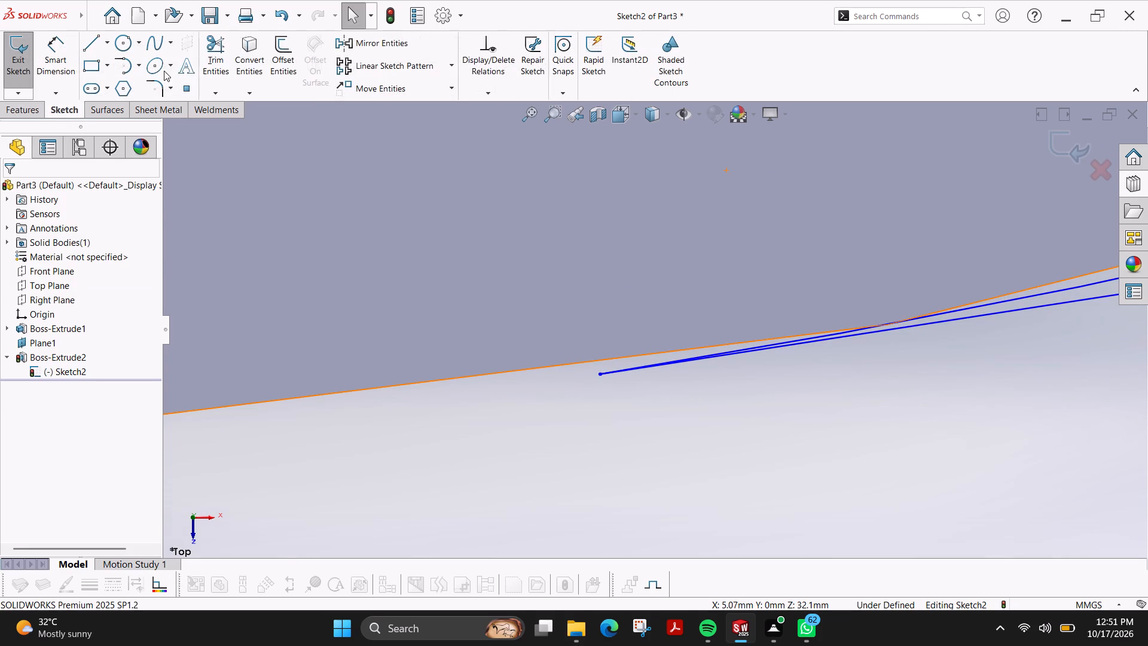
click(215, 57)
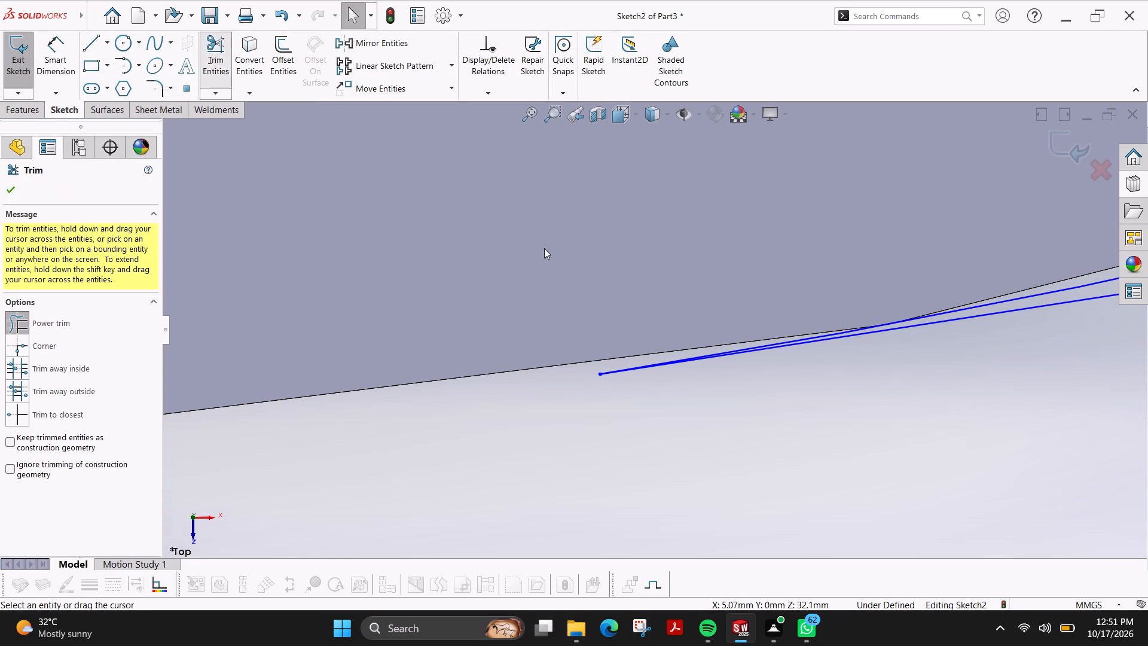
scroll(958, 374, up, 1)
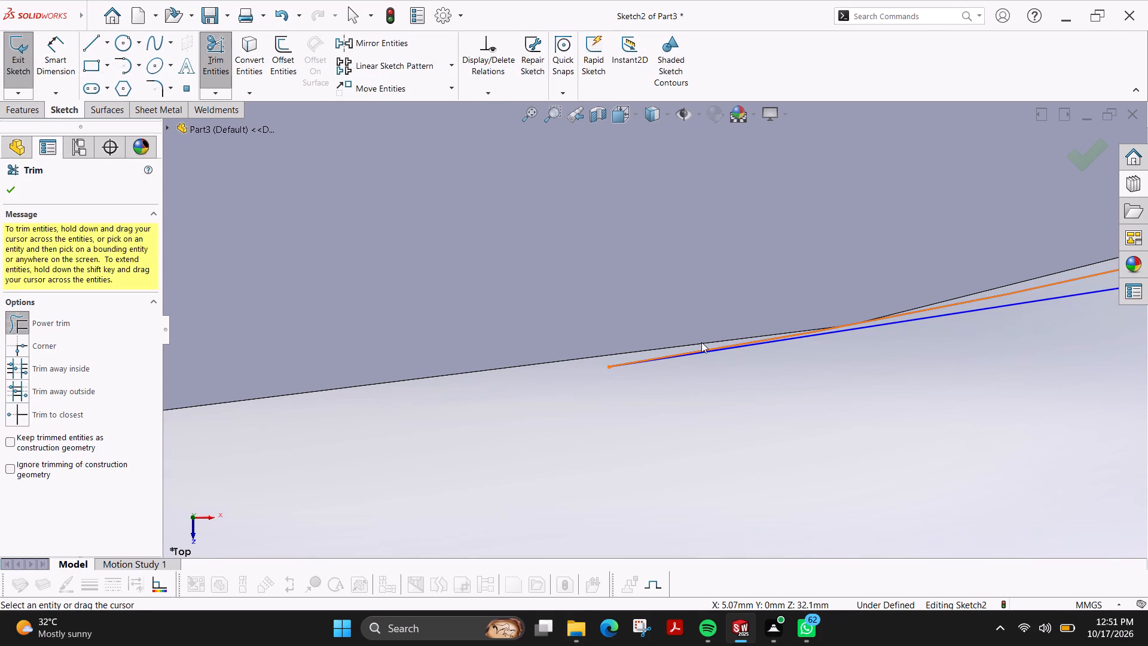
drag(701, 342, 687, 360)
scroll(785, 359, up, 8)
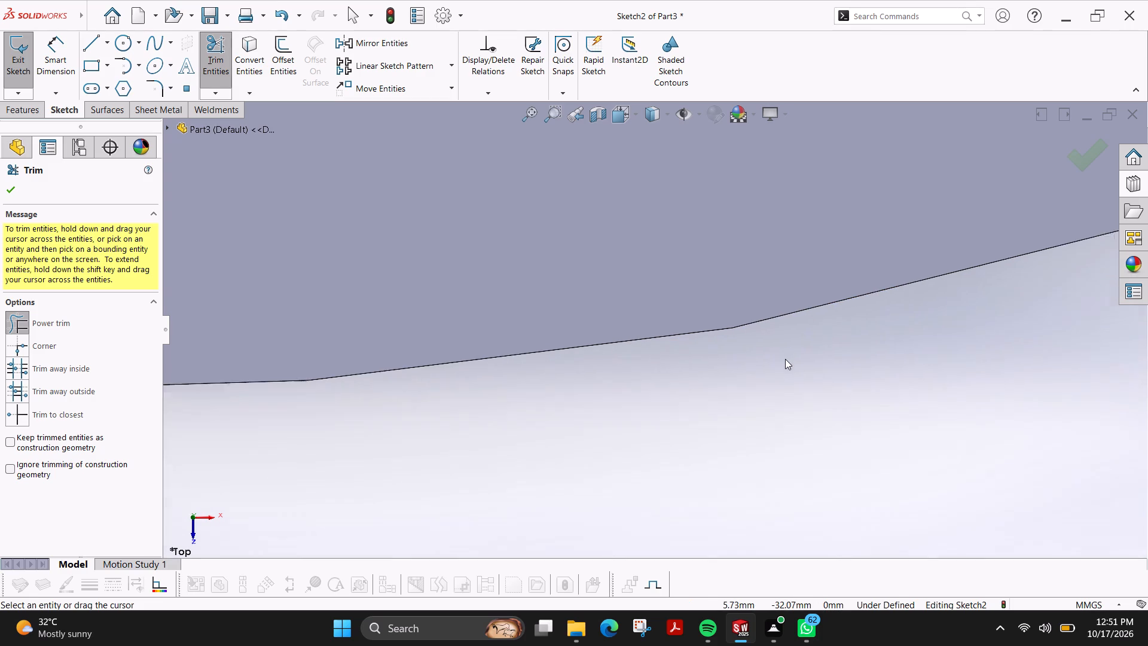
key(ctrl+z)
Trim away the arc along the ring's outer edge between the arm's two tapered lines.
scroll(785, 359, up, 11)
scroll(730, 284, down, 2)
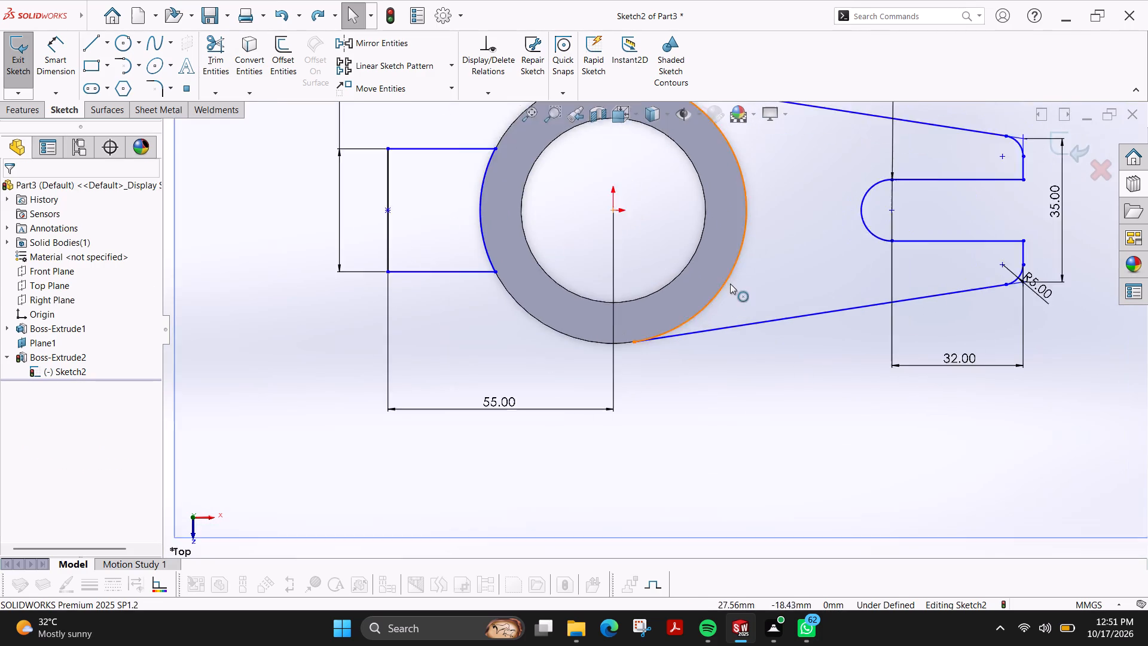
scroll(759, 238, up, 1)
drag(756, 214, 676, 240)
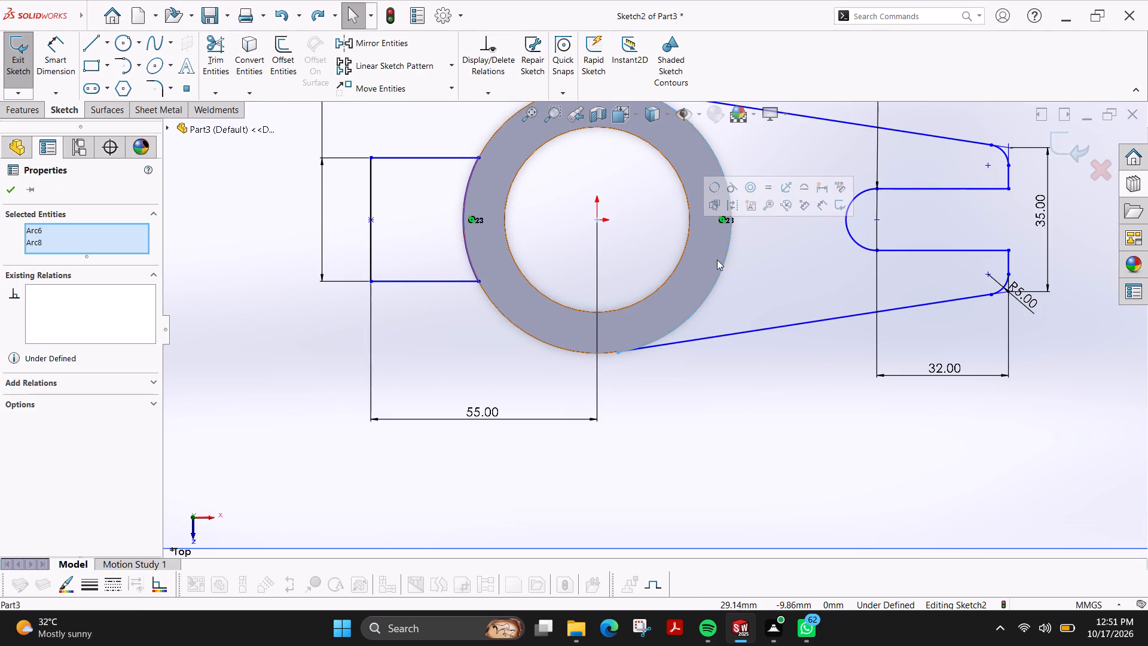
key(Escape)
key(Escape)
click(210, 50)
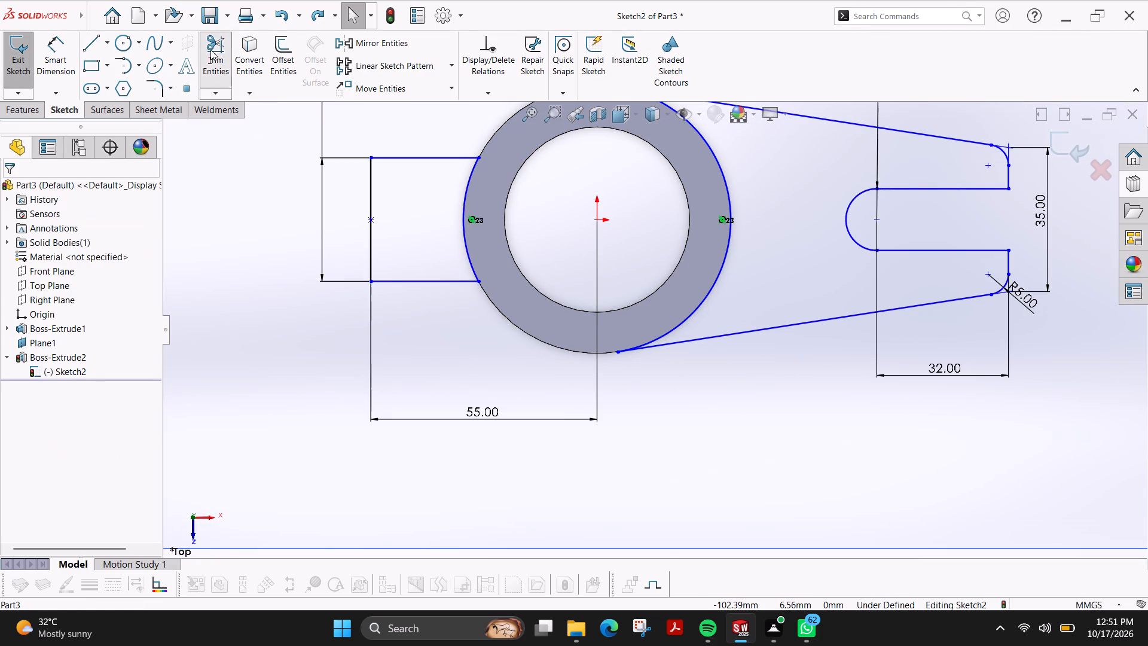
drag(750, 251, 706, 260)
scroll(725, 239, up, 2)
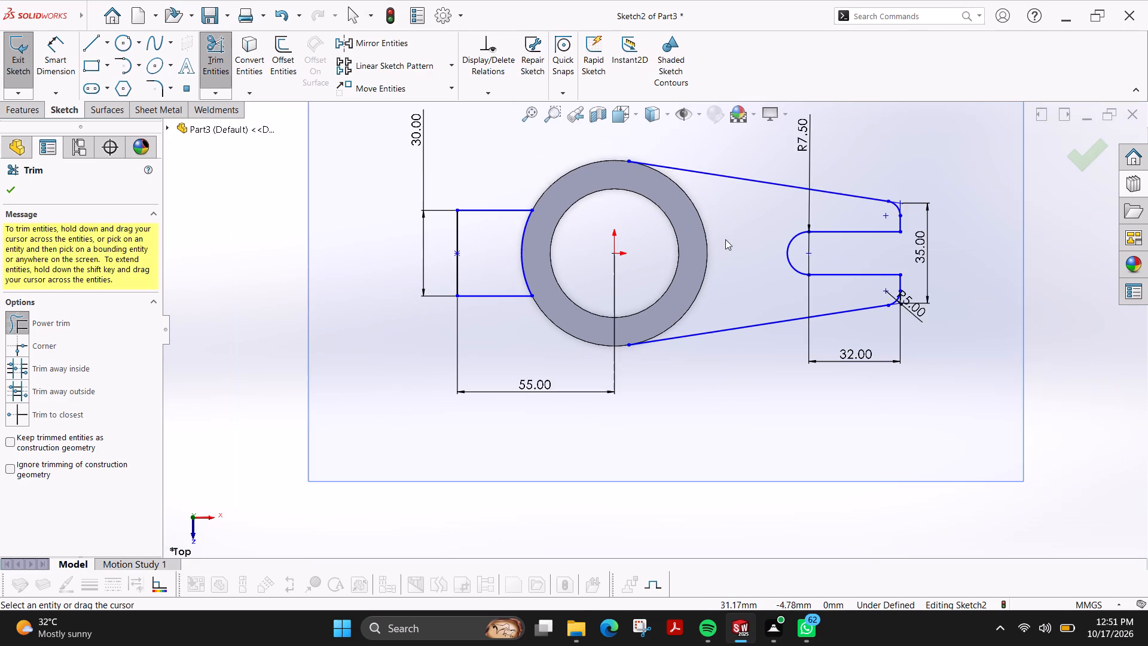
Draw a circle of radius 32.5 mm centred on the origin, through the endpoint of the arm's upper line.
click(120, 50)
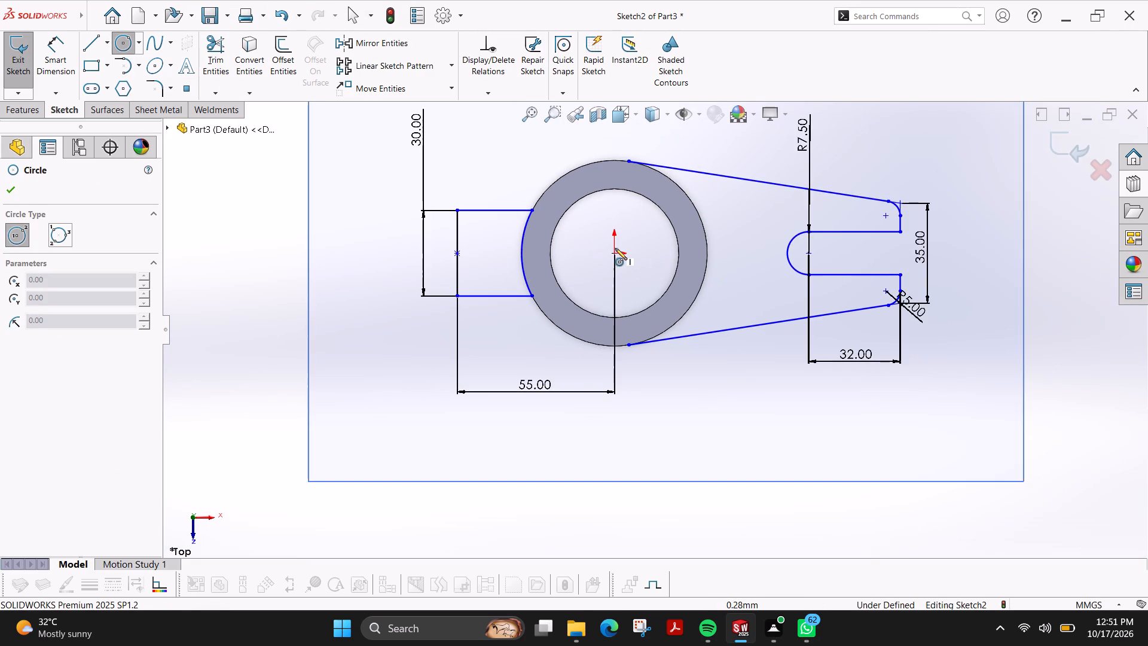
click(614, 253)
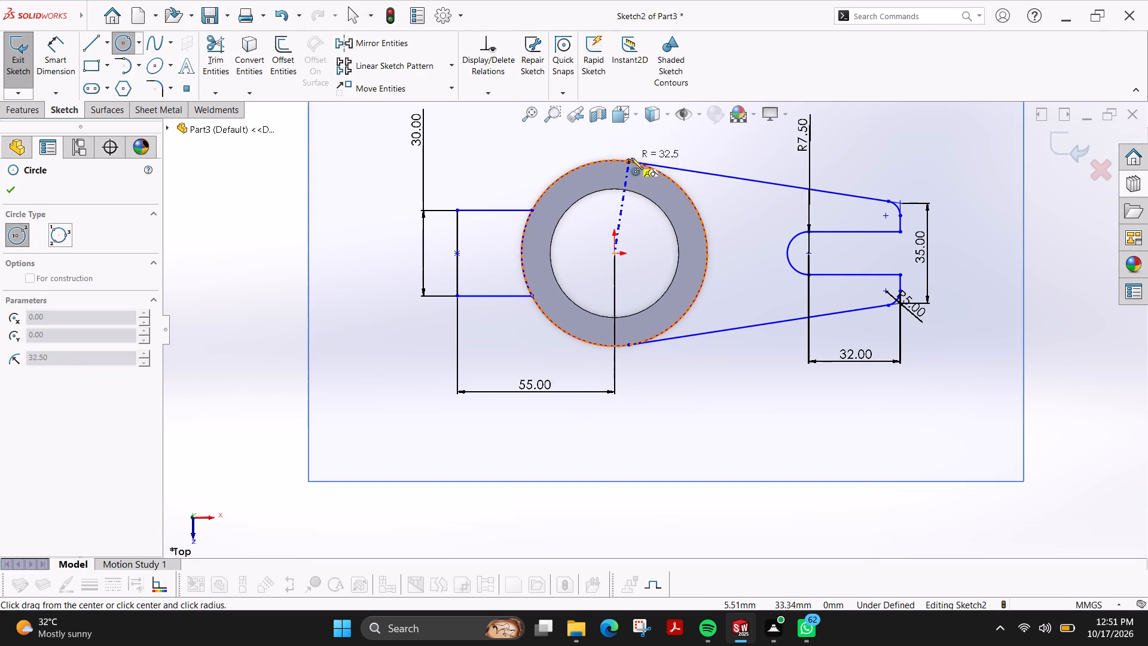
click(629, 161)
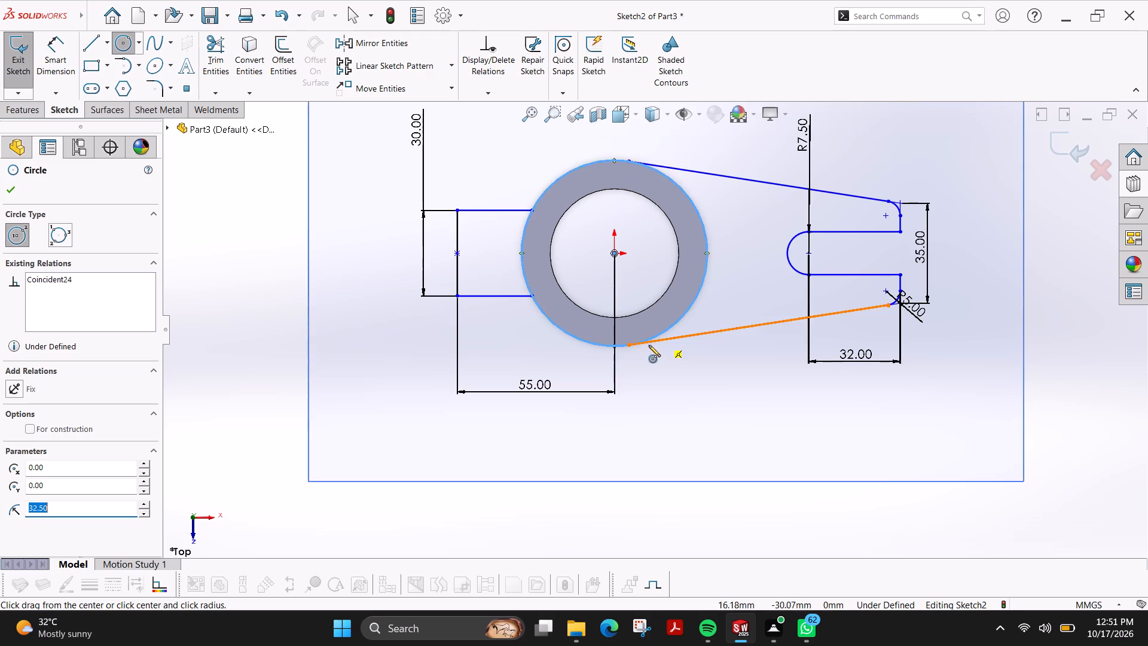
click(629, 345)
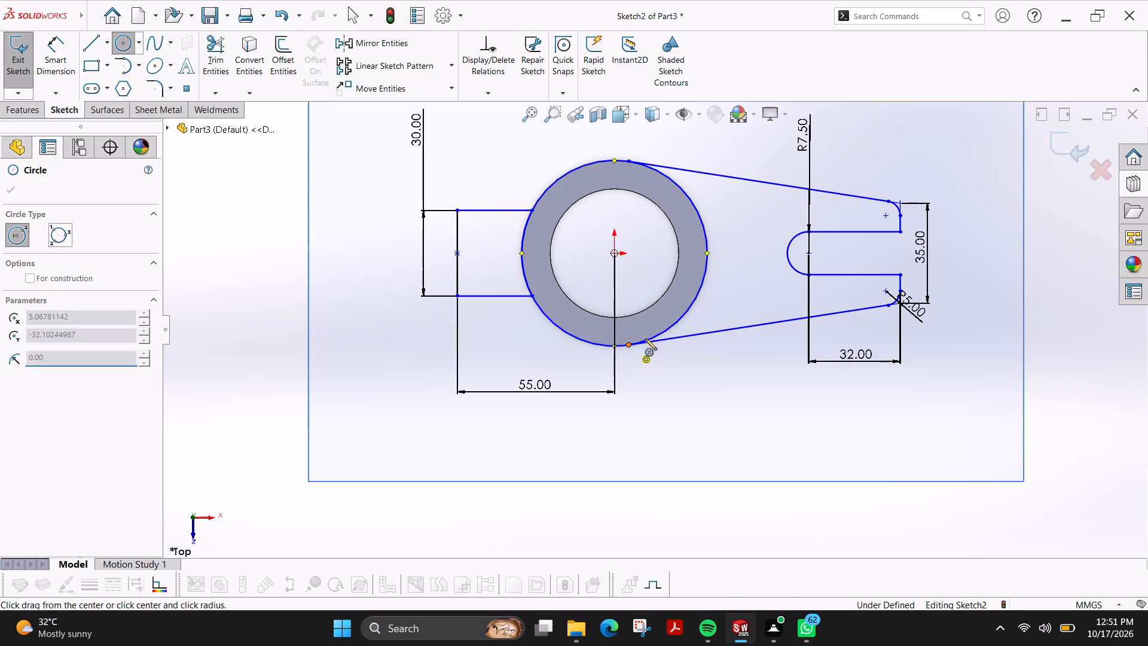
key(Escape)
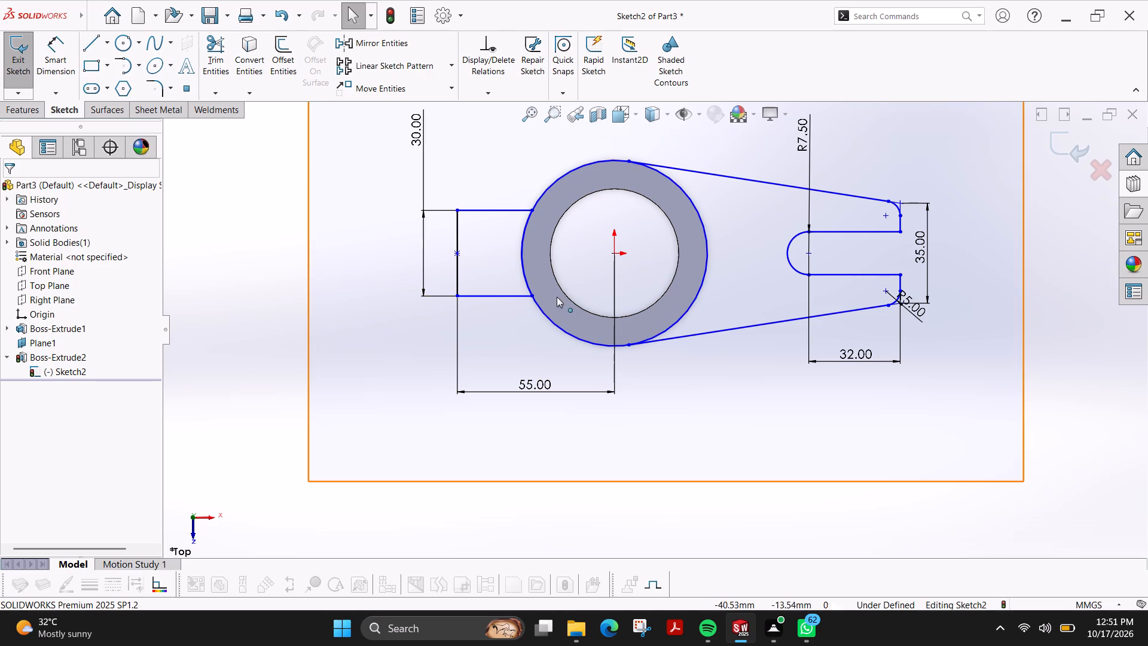
Try to exit the sketch, and examine its problems using Check Sketch for Feature and Repair Sketch.
scroll(506, 255, up, 2)
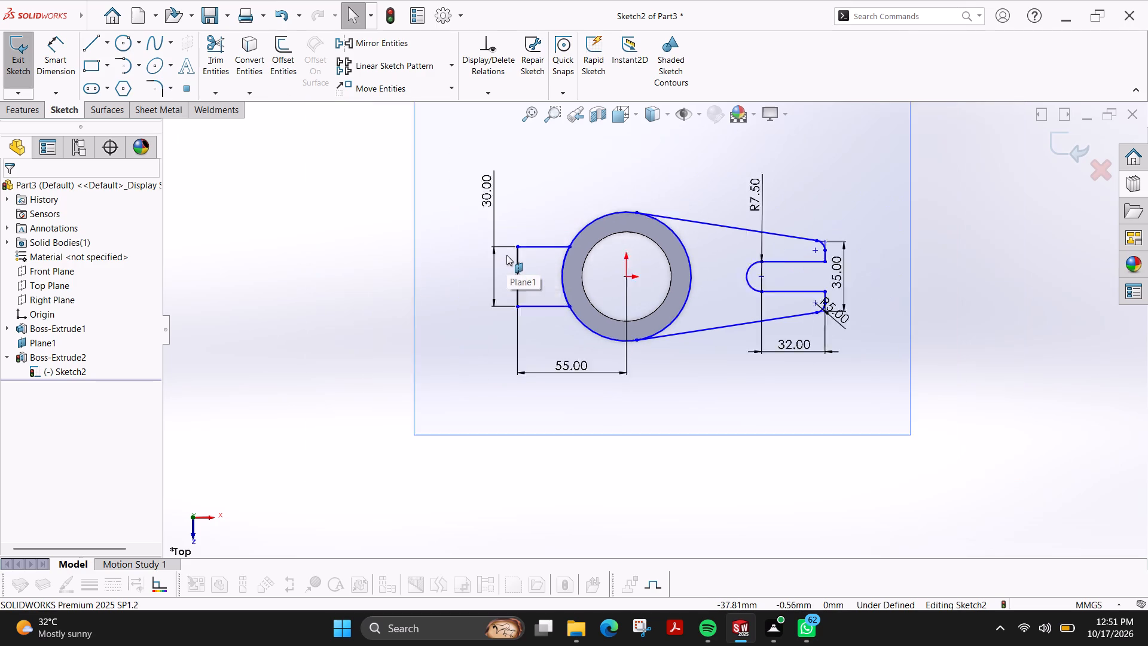
scroll(506, 255, up, 2)
click(21, 108)
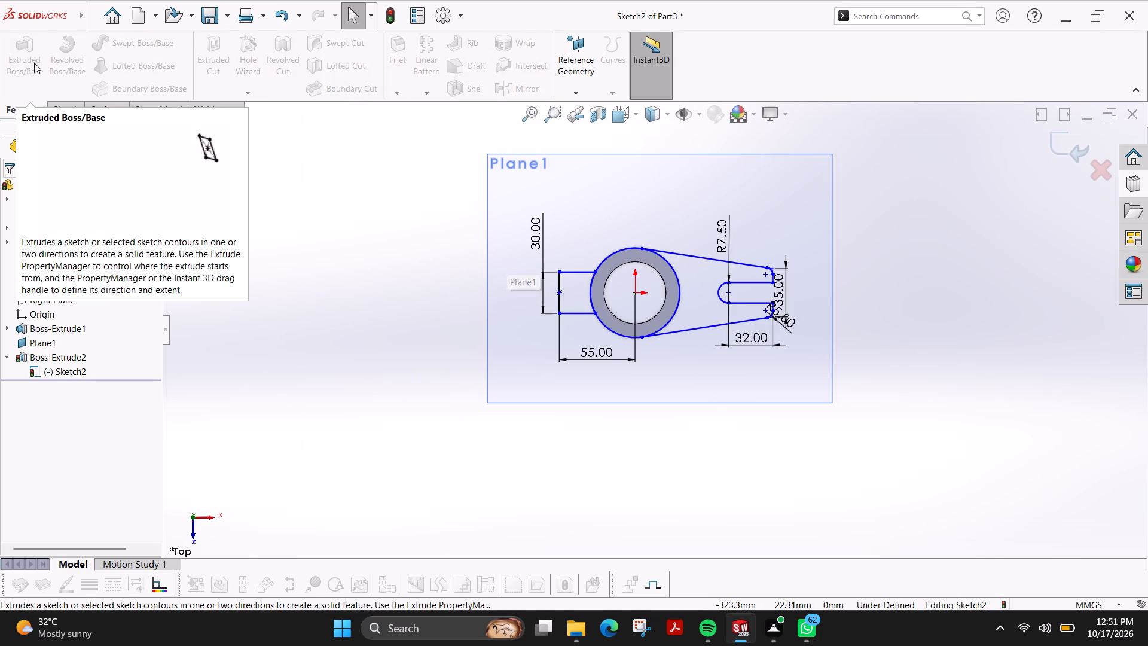
click(1062, 151)
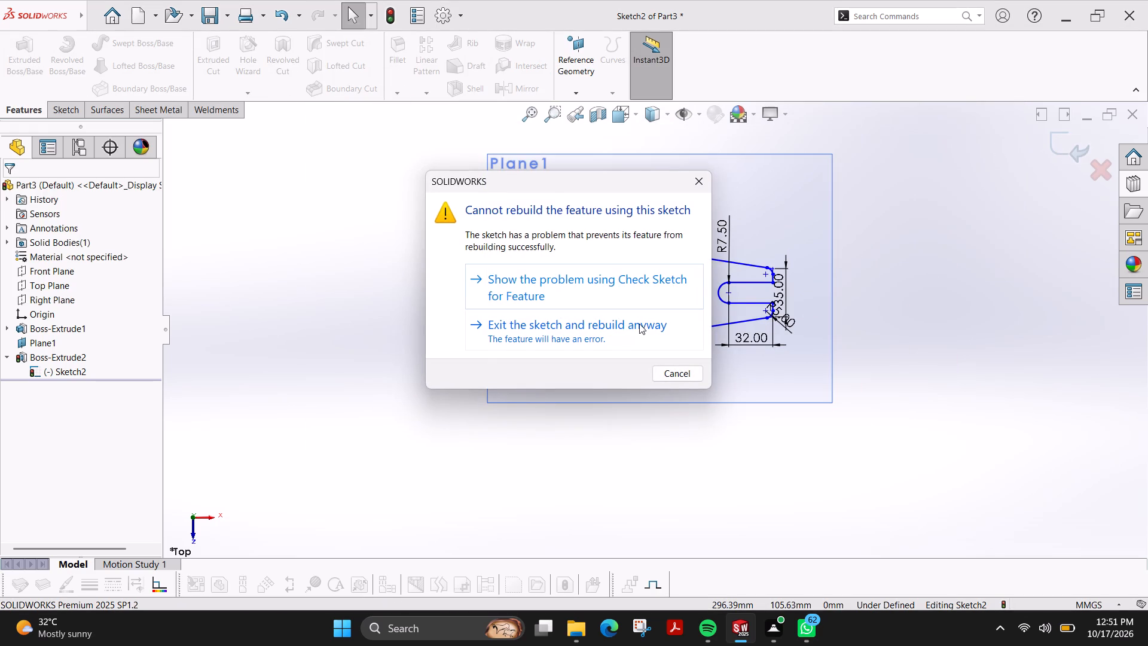
click(593, 295)
click(619, 319)
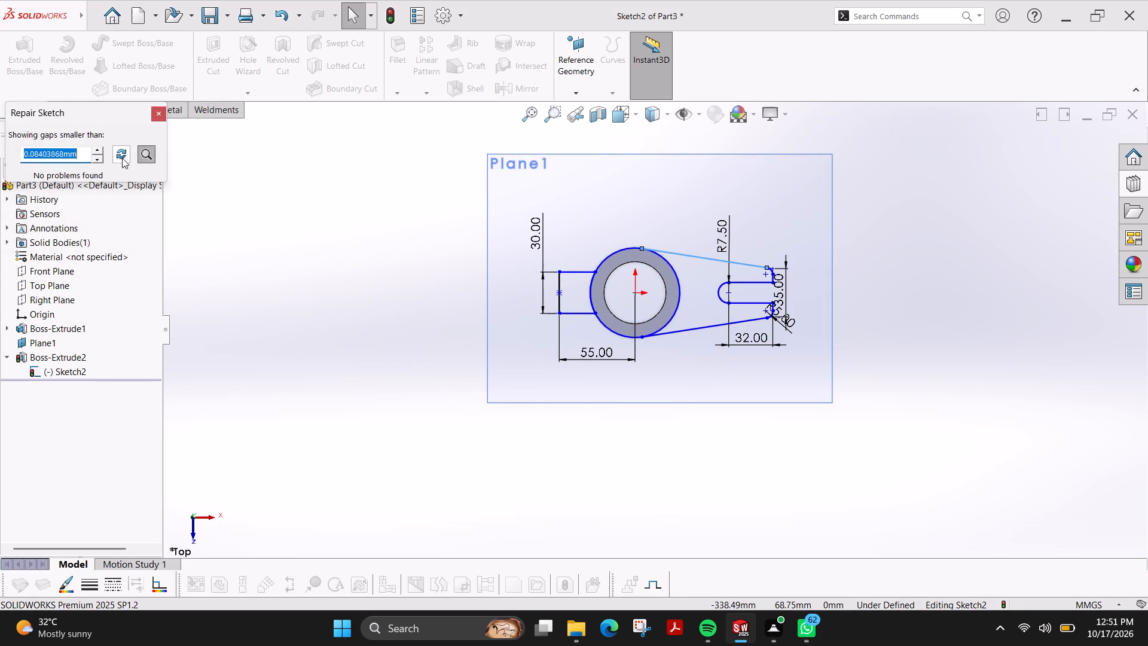
key(Escape)
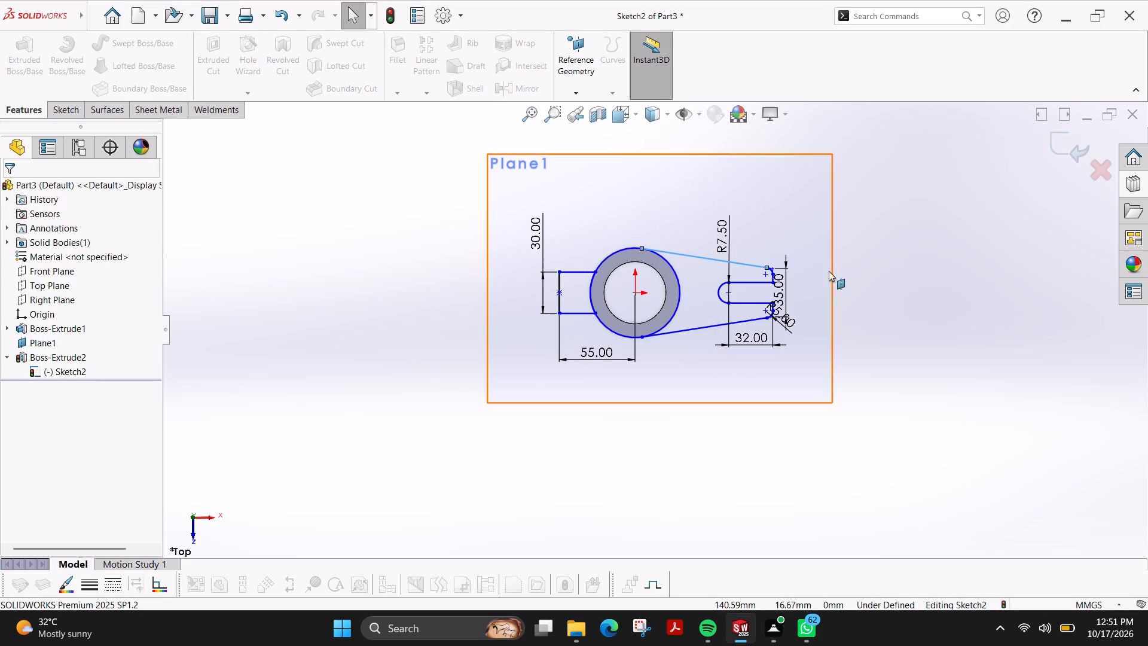
Undo the sketch edits back through the redrawn circle, the trims and the 30 mm wide rectangle opposite the arm.
key(ctrl+z)
key(ctrl+z)
key(ctrl+z)
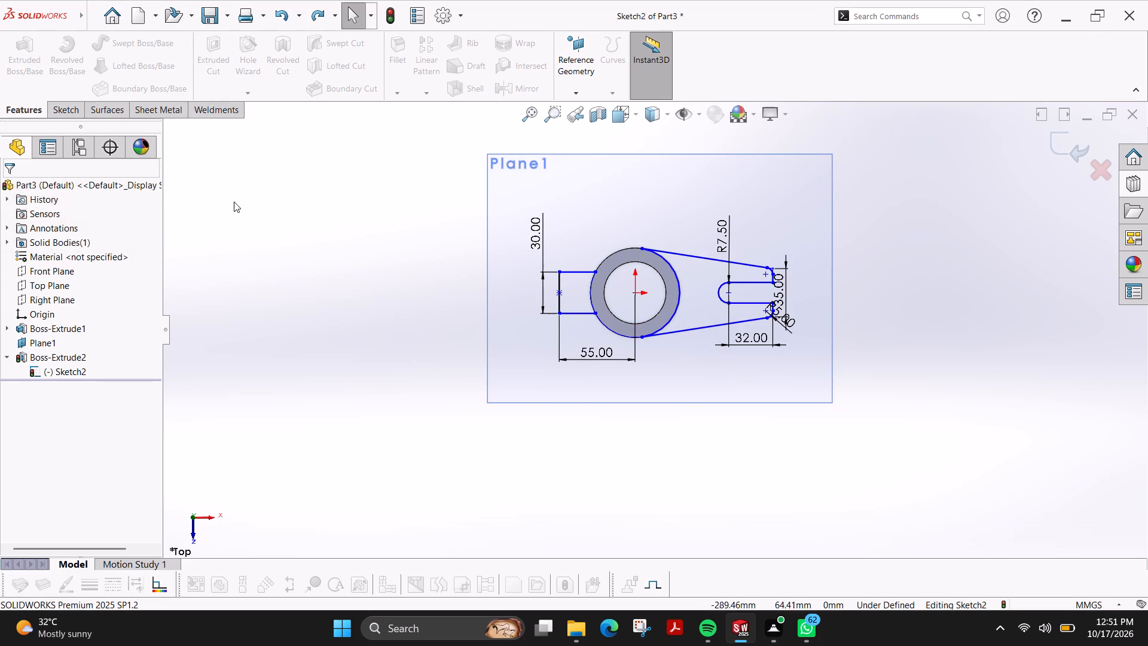
click(62, 105)
key(ctrl+z)
key(ctrl+z)
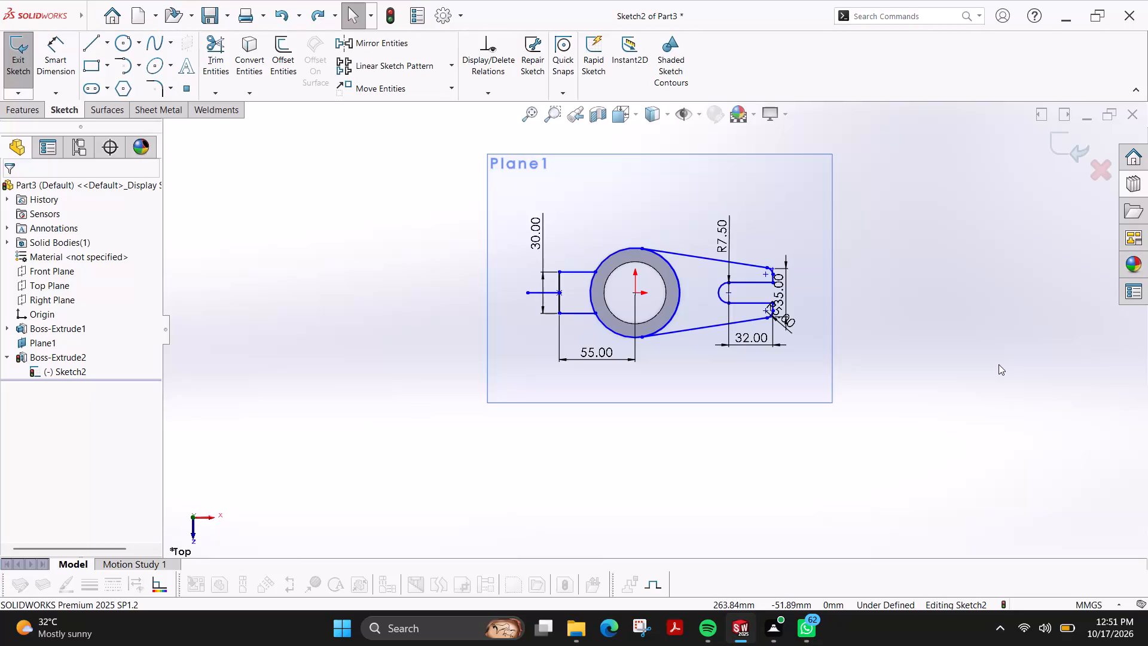
key(ctrl+z)
key(ctrl+z)
key(ctrl+z)
key(ctrl+z)
key(ctrl+z)
key(ctrl+z)
key(ctrl+z)
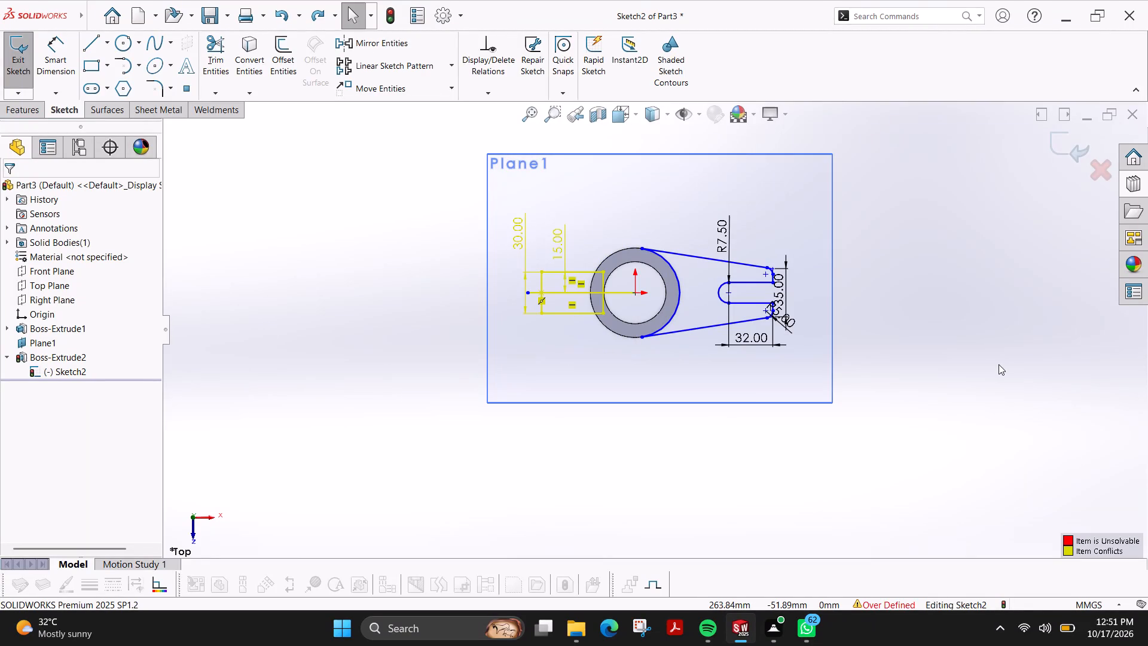
key(ctrl+z)
key(ctrl+z)
key(ctrl+z)
key(ctrl+z)
key(ctrl+z)
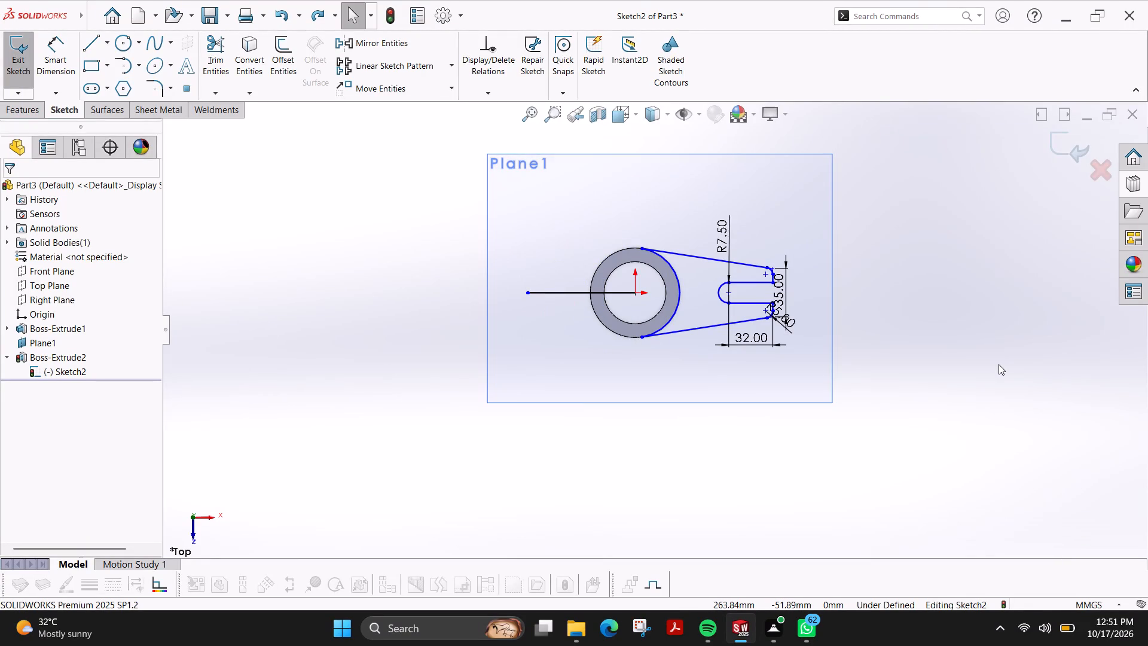
Undo further to remove the slot's radius dimension and the horizontal line from the origin, back to the arm profile alone.
key(ctrl+z)
key(ctrl+z)
key(ctrl+z)
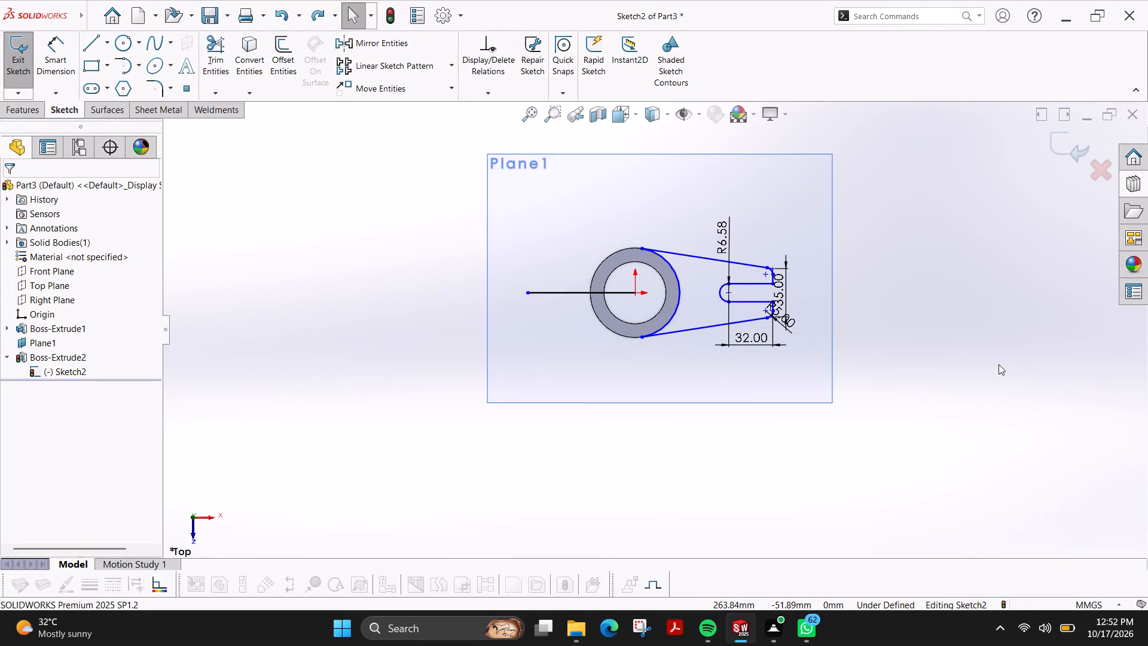
key(ctrl+z)
scroll(866, 335, down, 3)
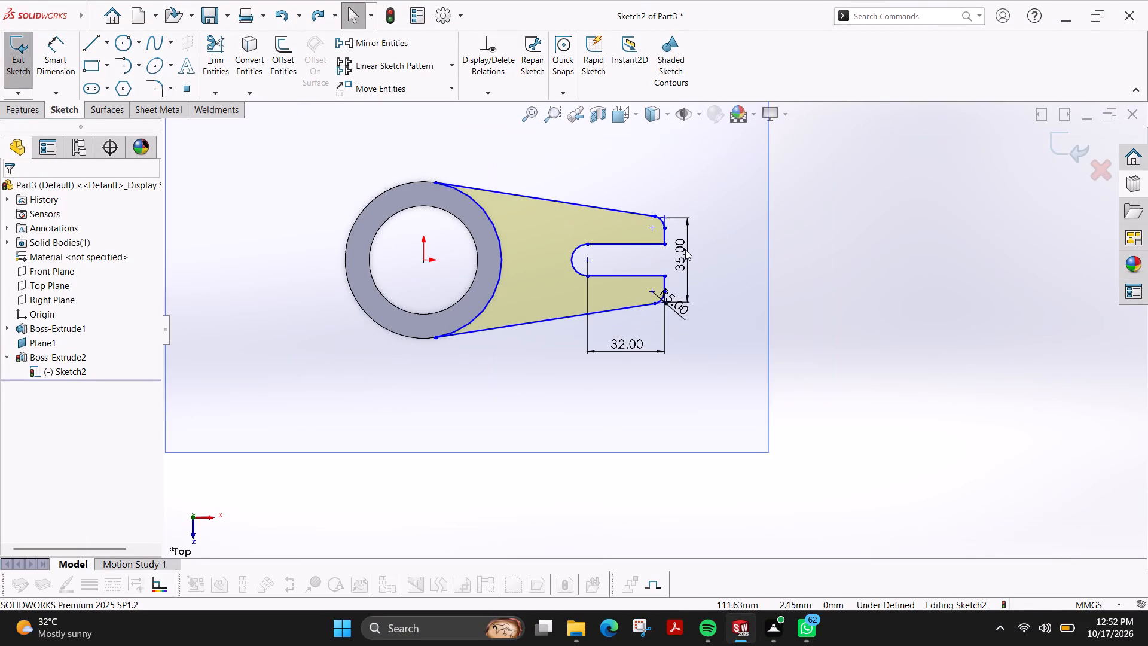
Dimension the slot's width between its two horizontal lines, try 15 mm, and undo that value change.
click(57, 57)
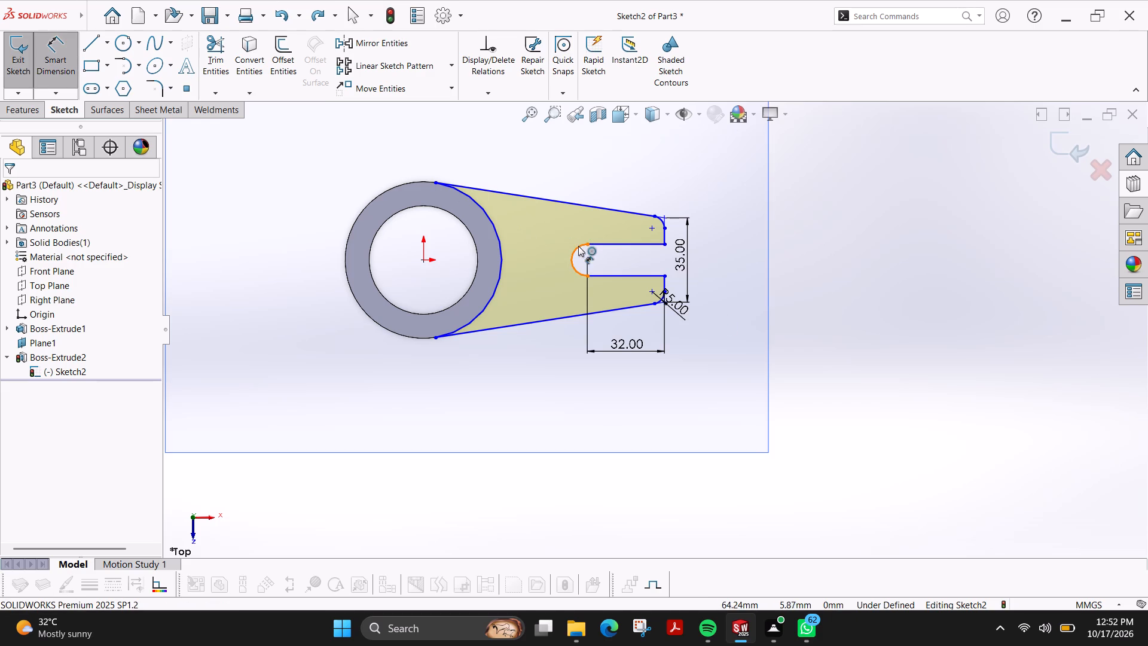
click(648, 245)
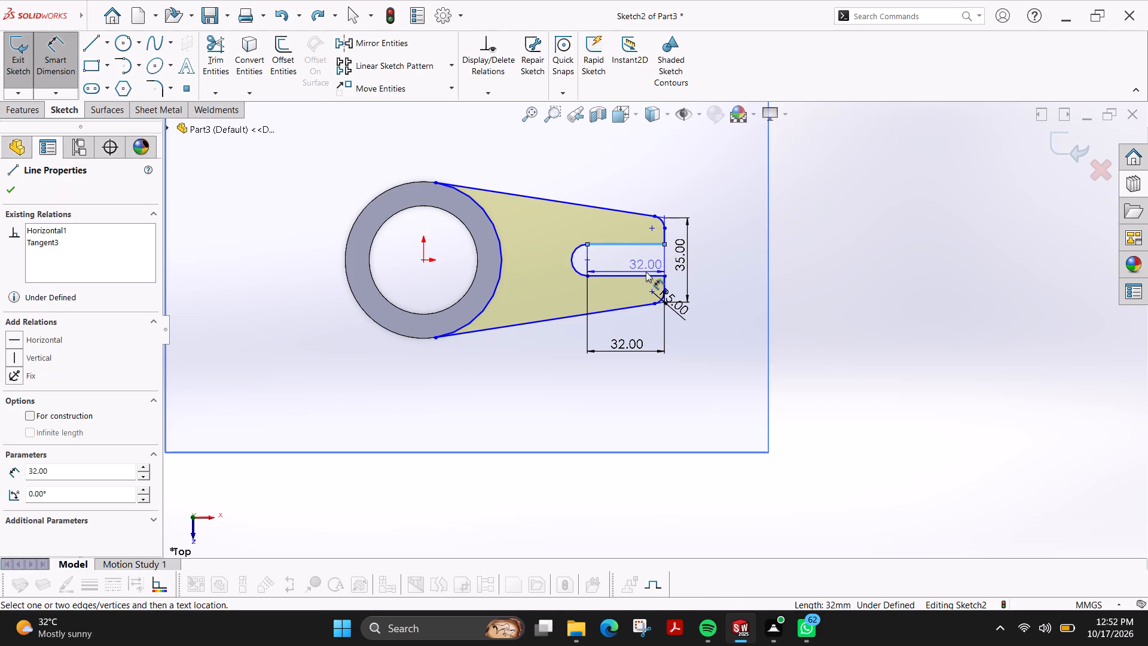
click(646, 274)
click(719, 258)
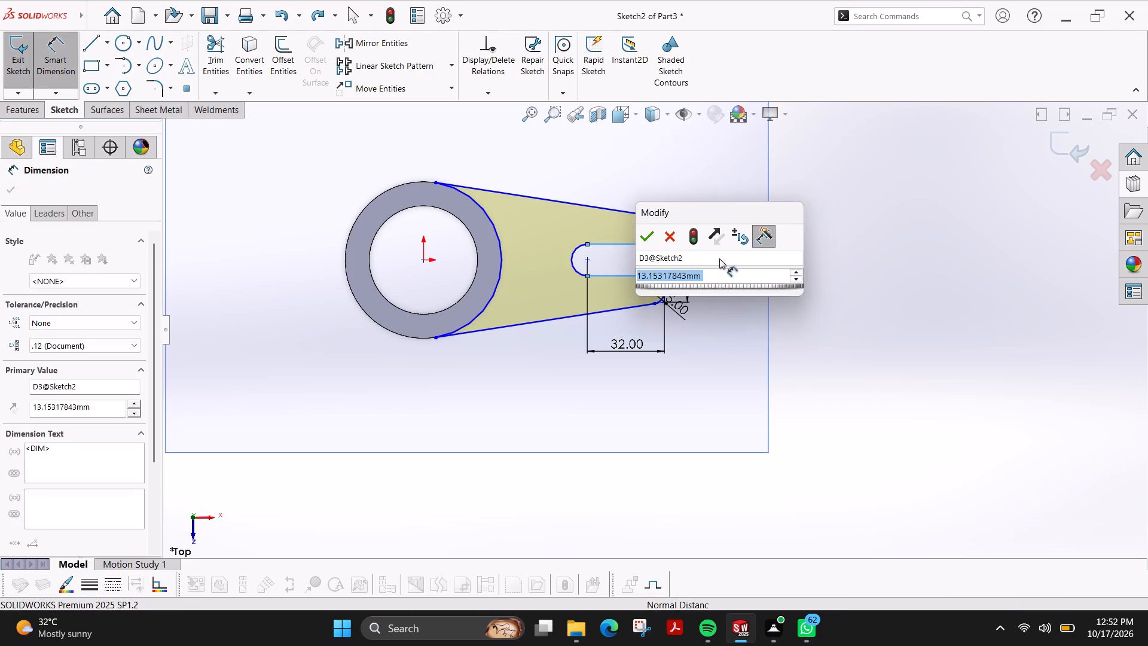
text(15)
key(Return)
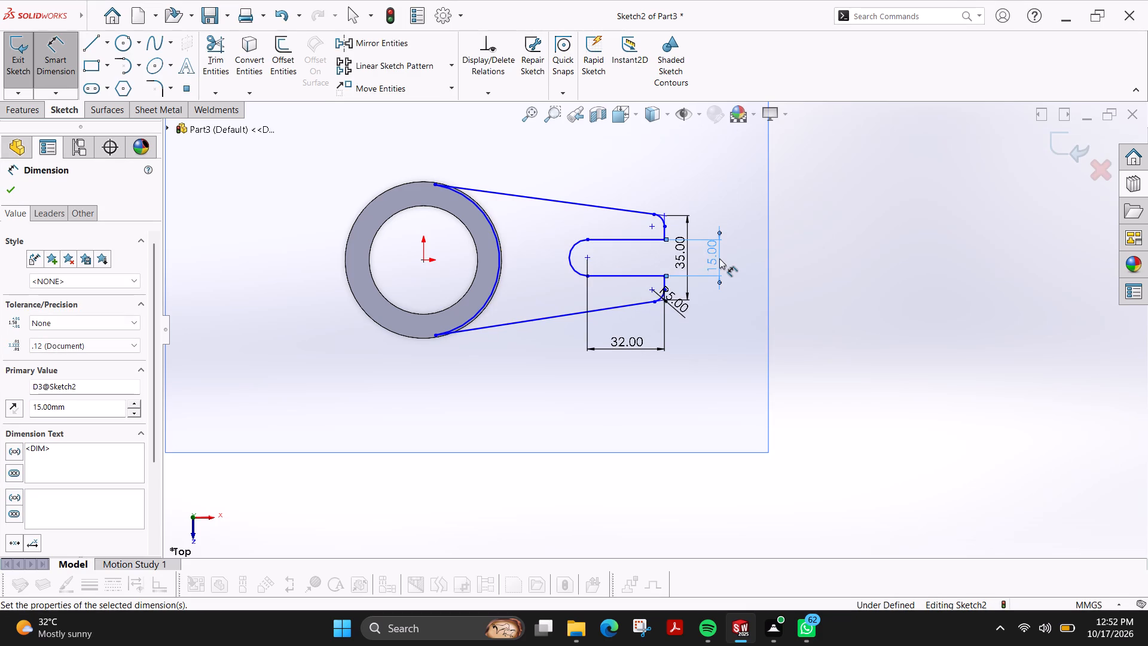
key(ctrl+z)
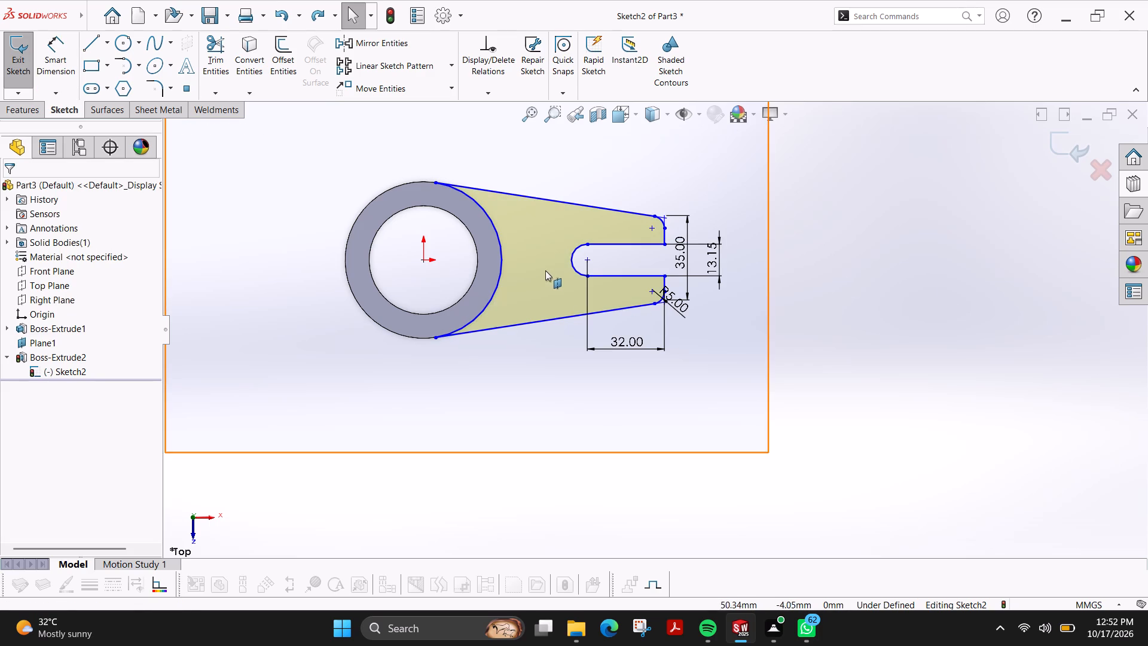
Draw a vertical line about 64 mm long joining the ring-side endpoints of the arm's two tapered lines.
scroll(545, 271, down, 3)
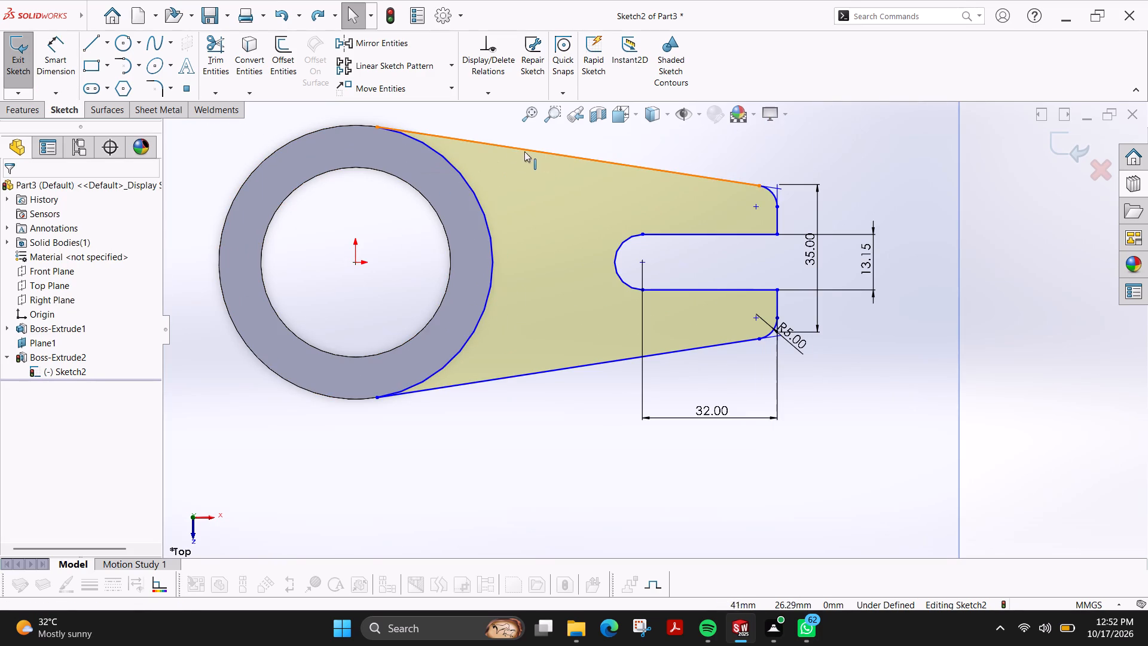
click(97, 45)
click(375, 125)
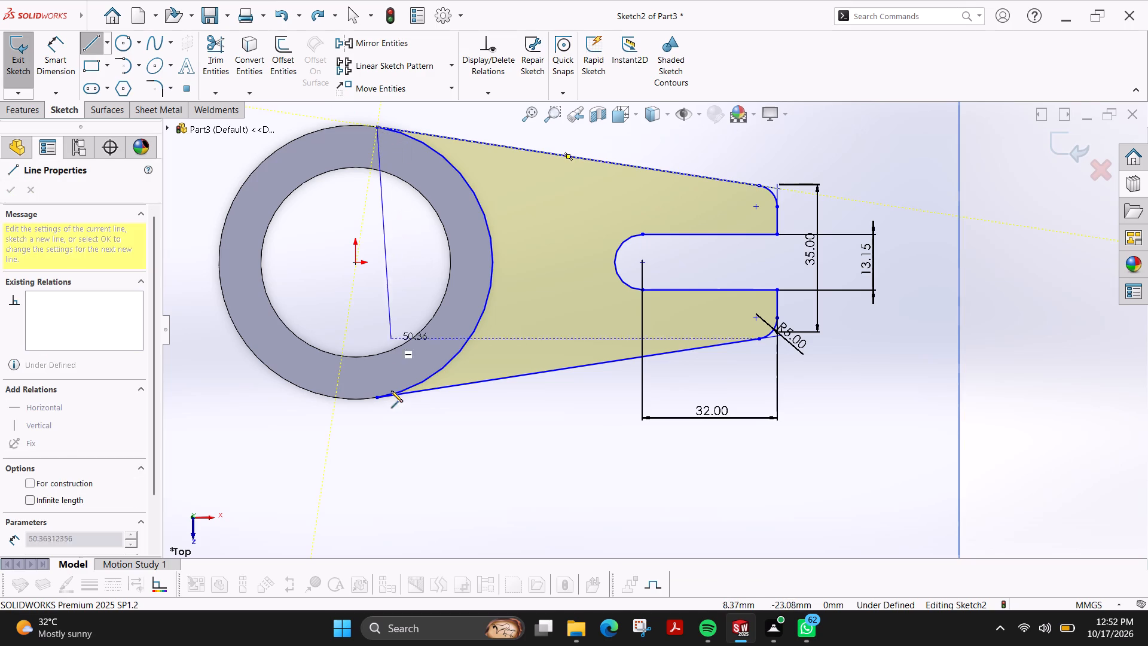
click(378, 398)
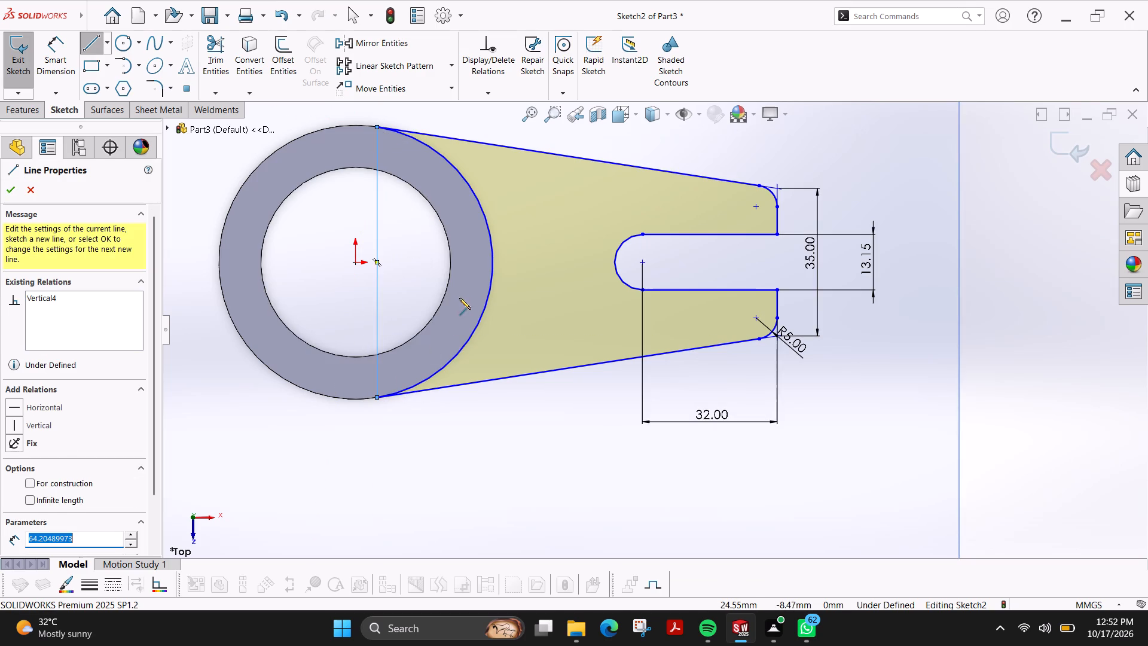
key(Escape)
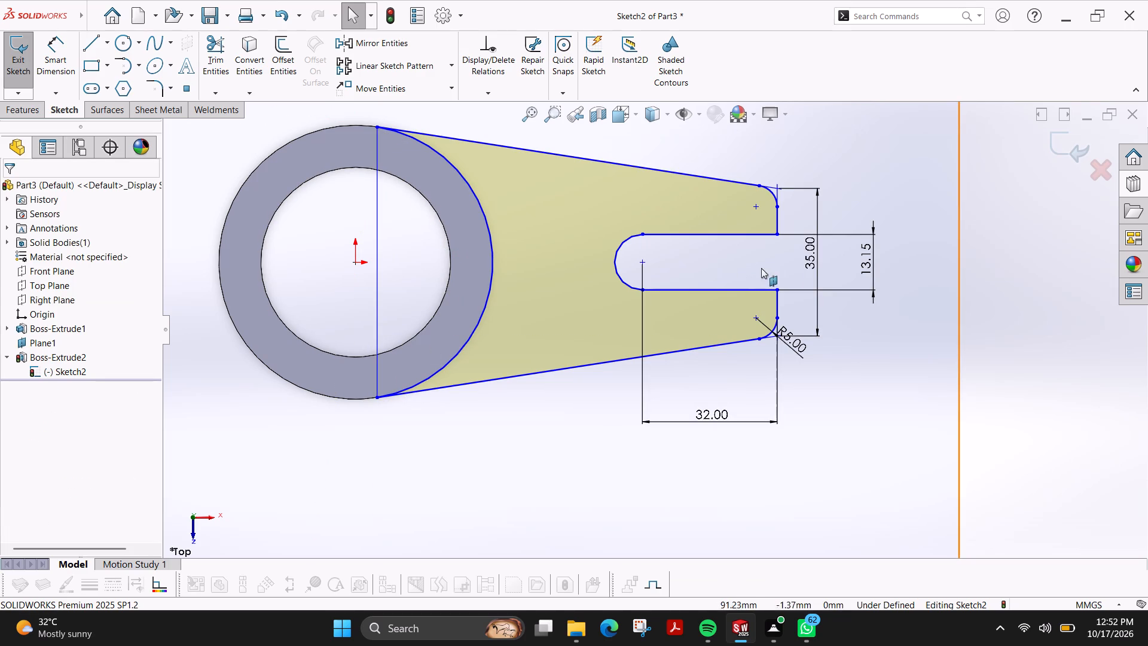
Set the slot's width dimension to 15 mm.
double_click(862, 266)
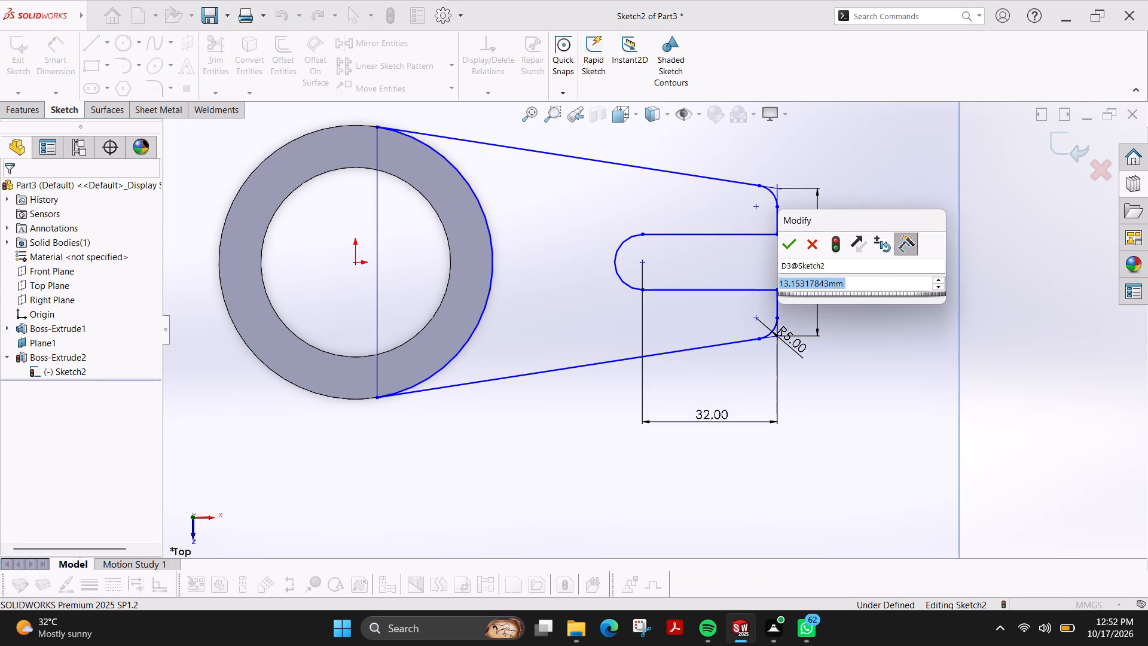
text(15)
key(Return)
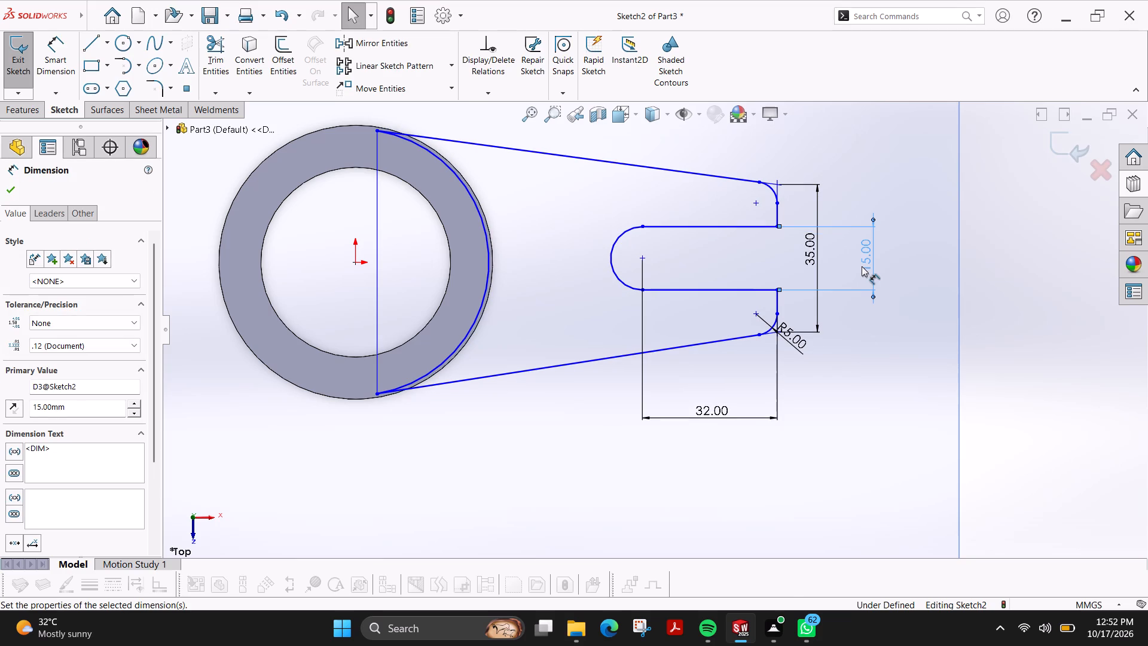
Undo the last change to the slot's width dimension.
key(ctrl+z)
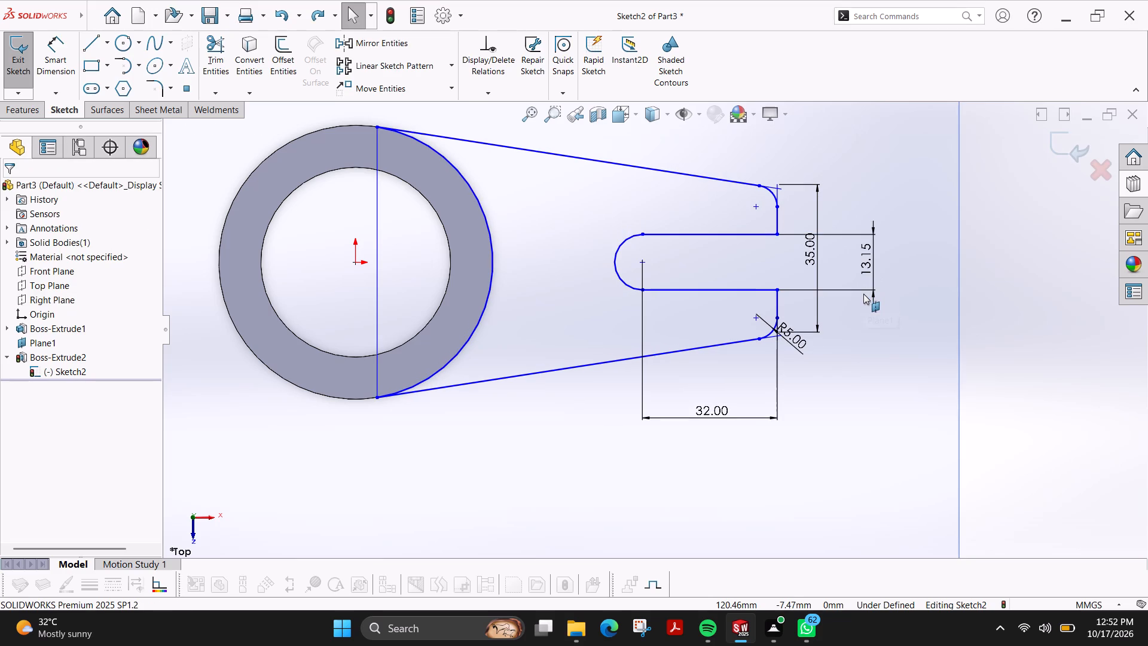
Trim away the vertical line joining the ring-side endpoints of the arm's two tapered lines.
click(221, 53)
drag(401, 231, 347, 216)
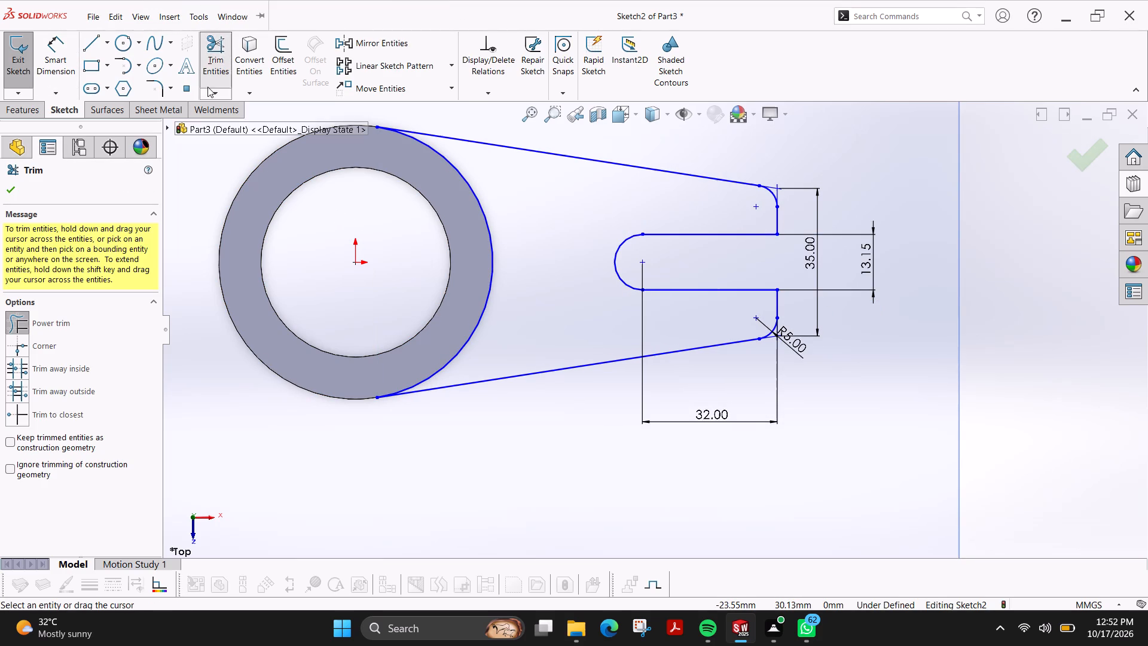
Draw a circle of about 32.5 mm radius centred on the origin, through the ring-side end of the upper tapered line.
click(117, 39)
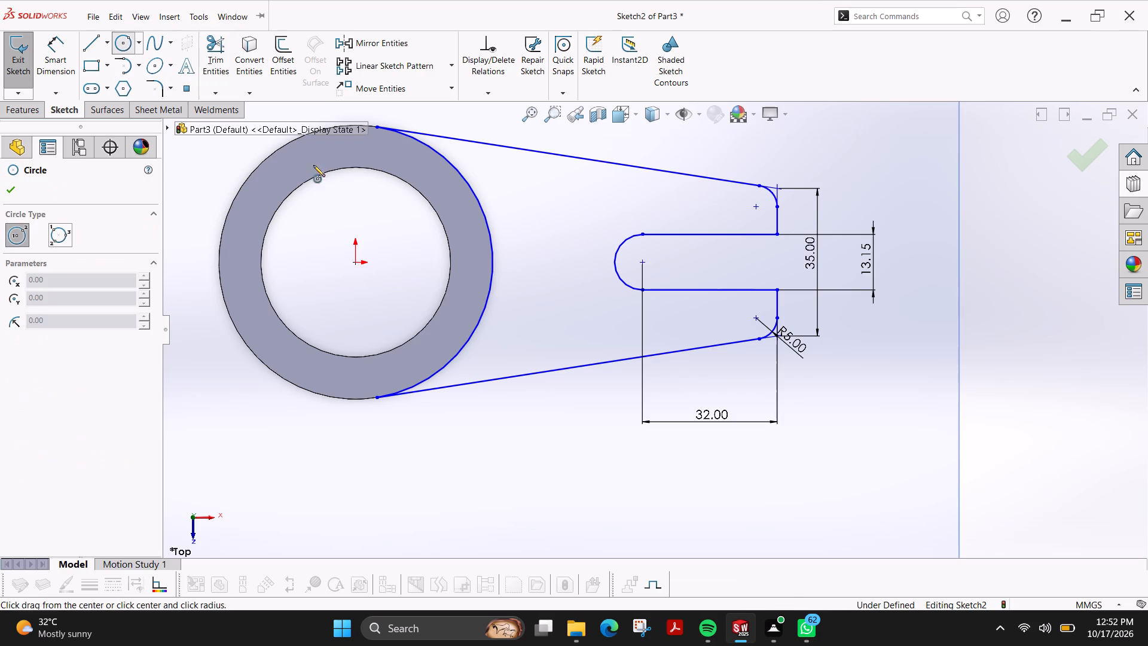
click(355, 263)
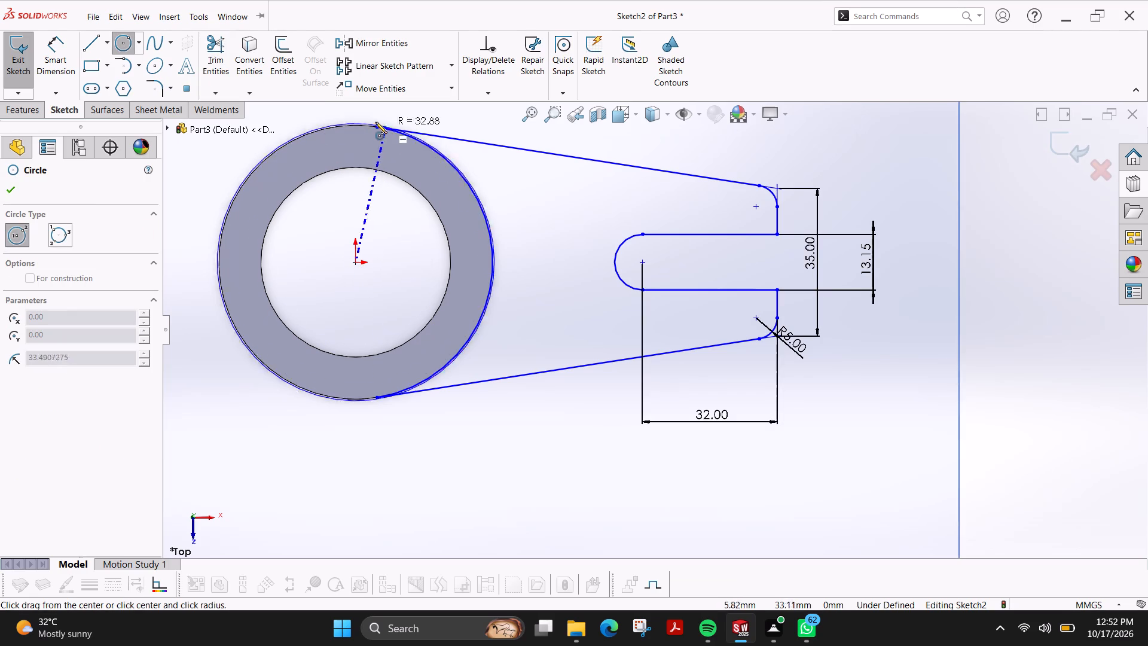
click(375, 126)
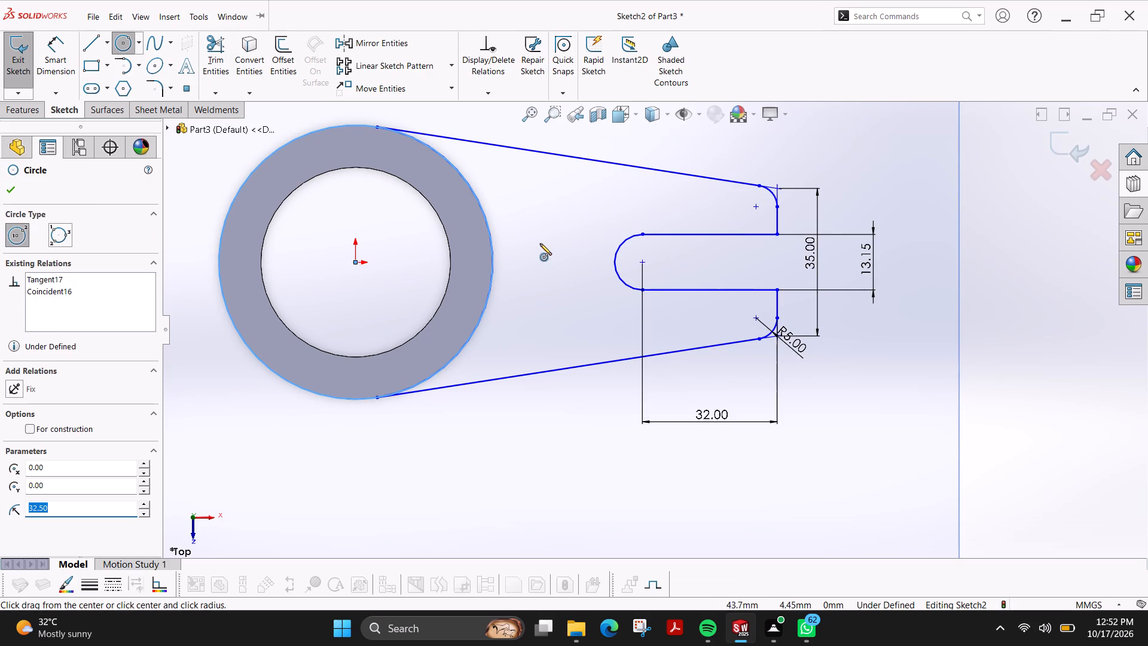
key(Escape)
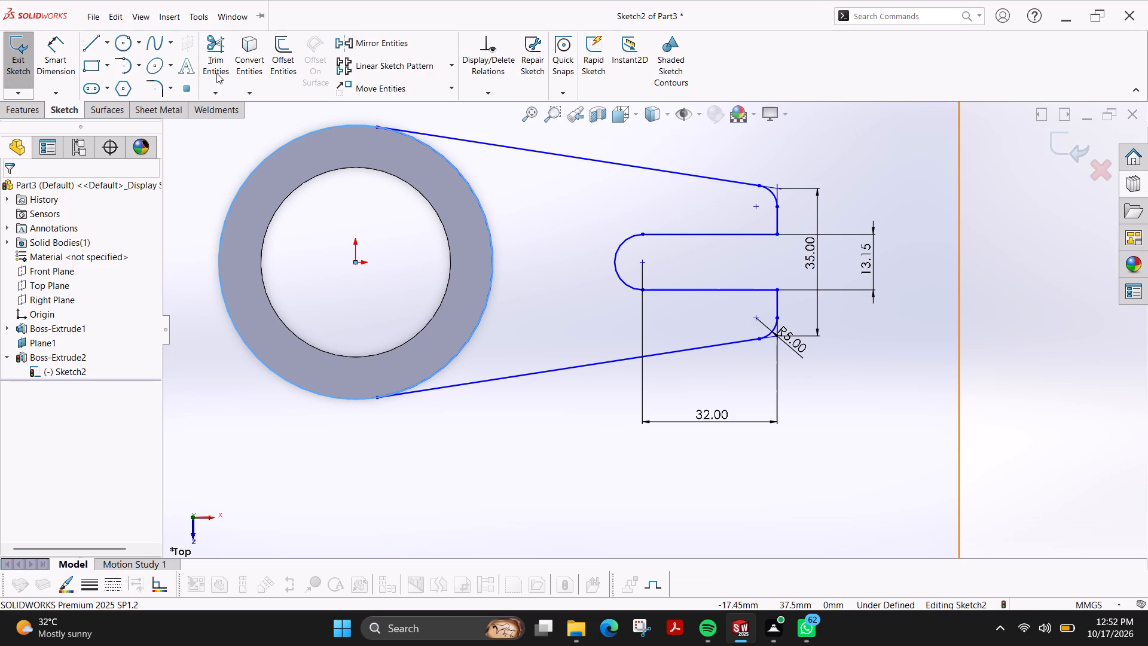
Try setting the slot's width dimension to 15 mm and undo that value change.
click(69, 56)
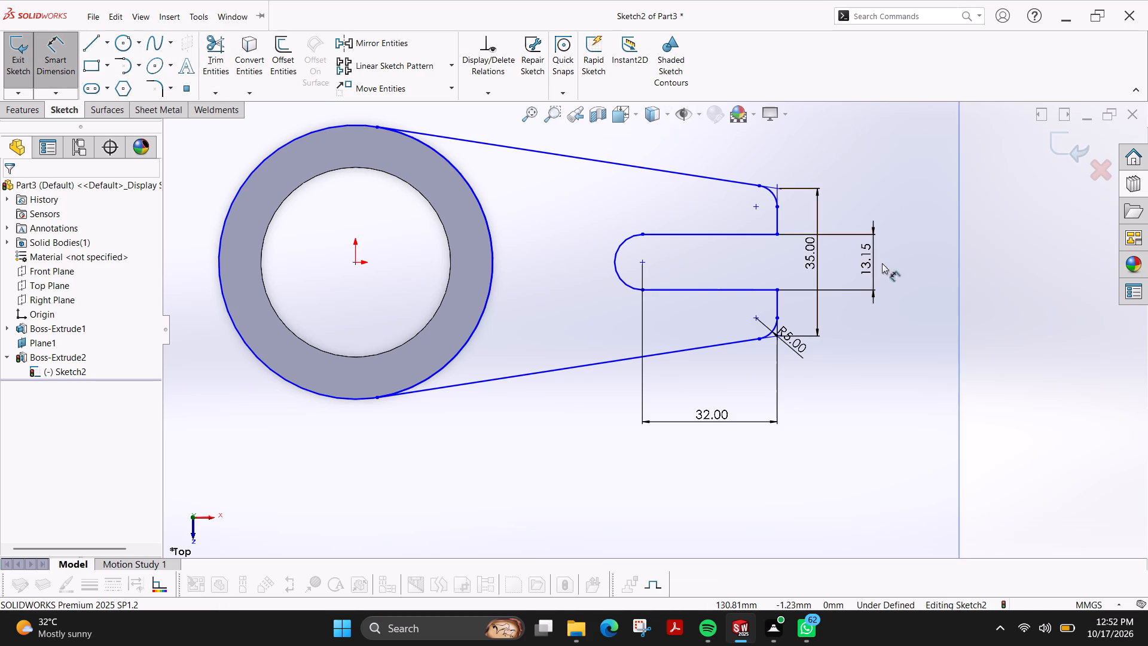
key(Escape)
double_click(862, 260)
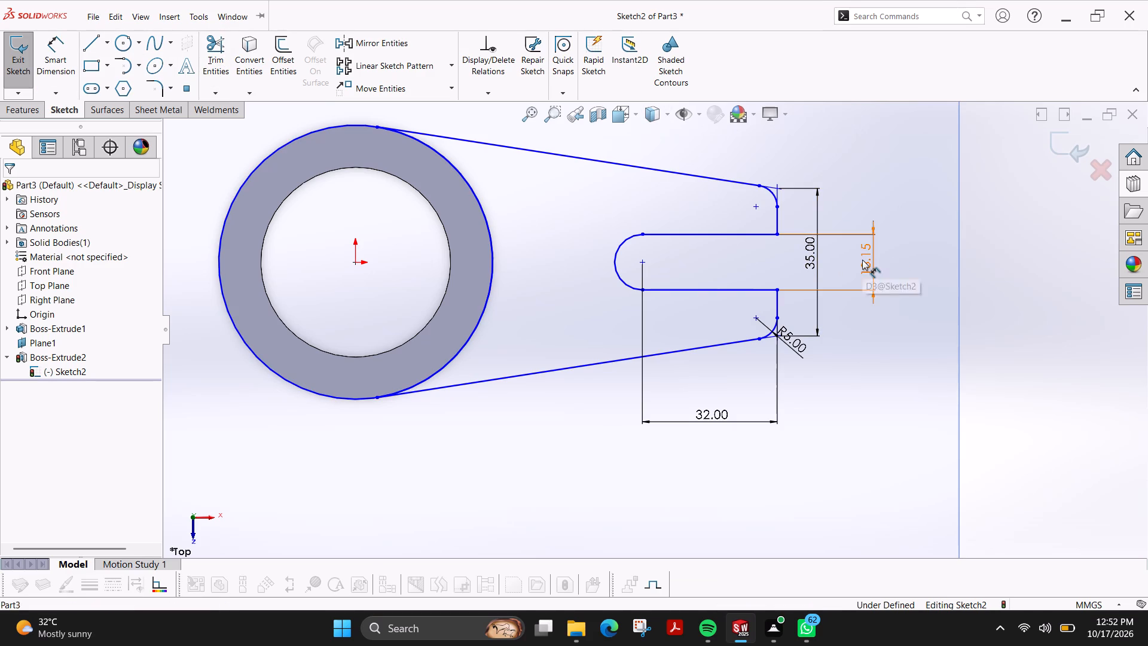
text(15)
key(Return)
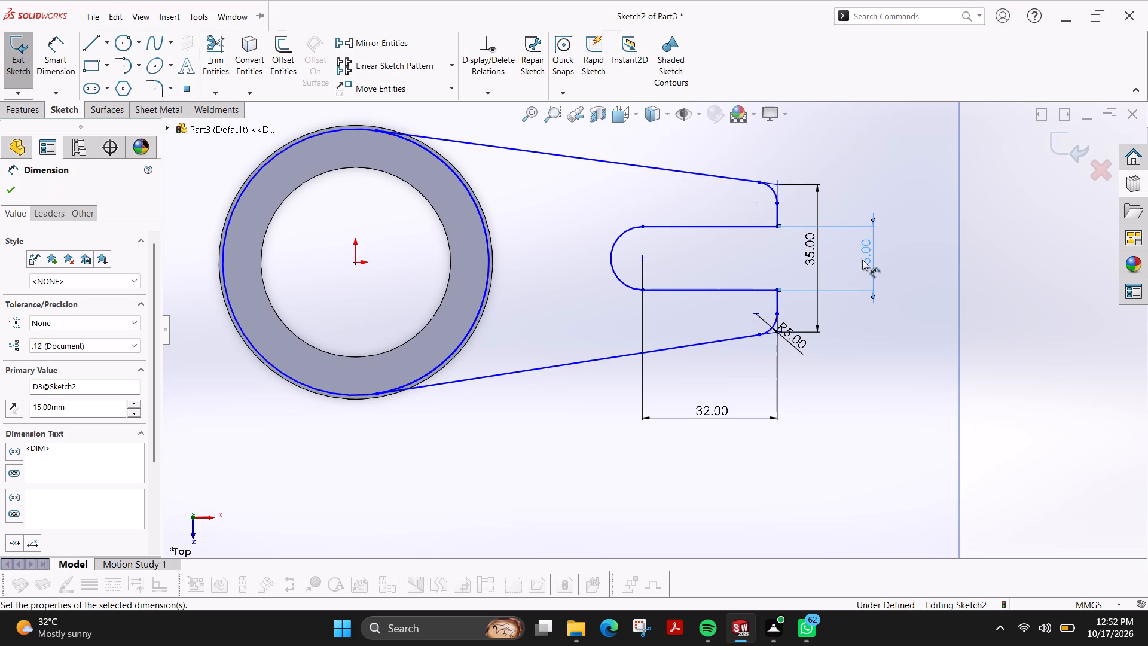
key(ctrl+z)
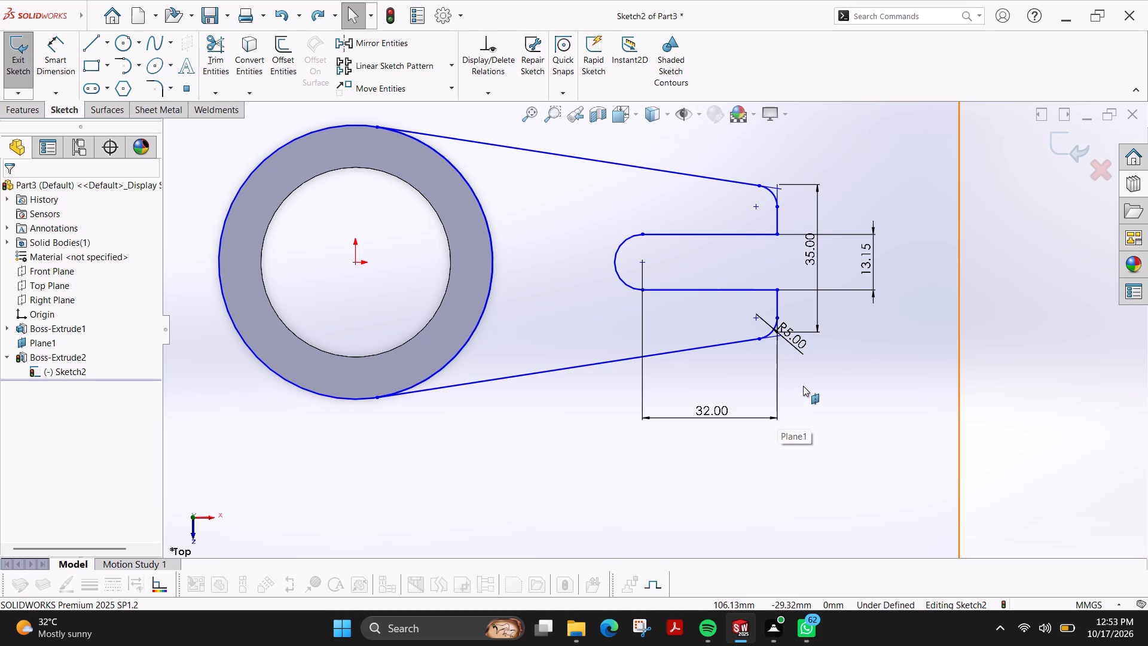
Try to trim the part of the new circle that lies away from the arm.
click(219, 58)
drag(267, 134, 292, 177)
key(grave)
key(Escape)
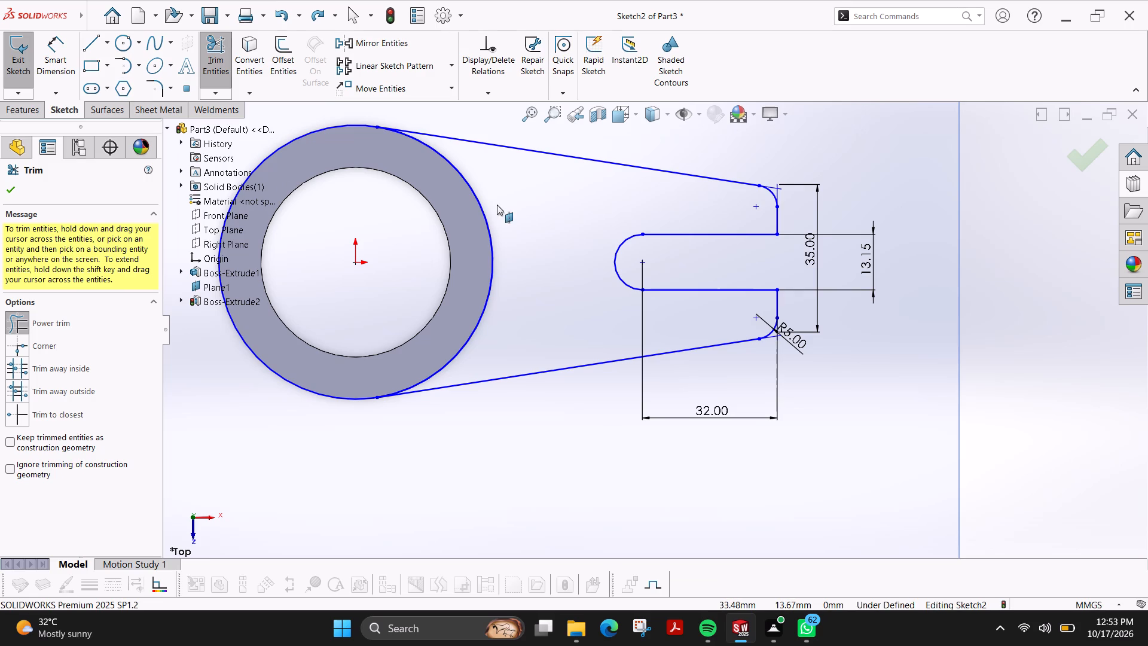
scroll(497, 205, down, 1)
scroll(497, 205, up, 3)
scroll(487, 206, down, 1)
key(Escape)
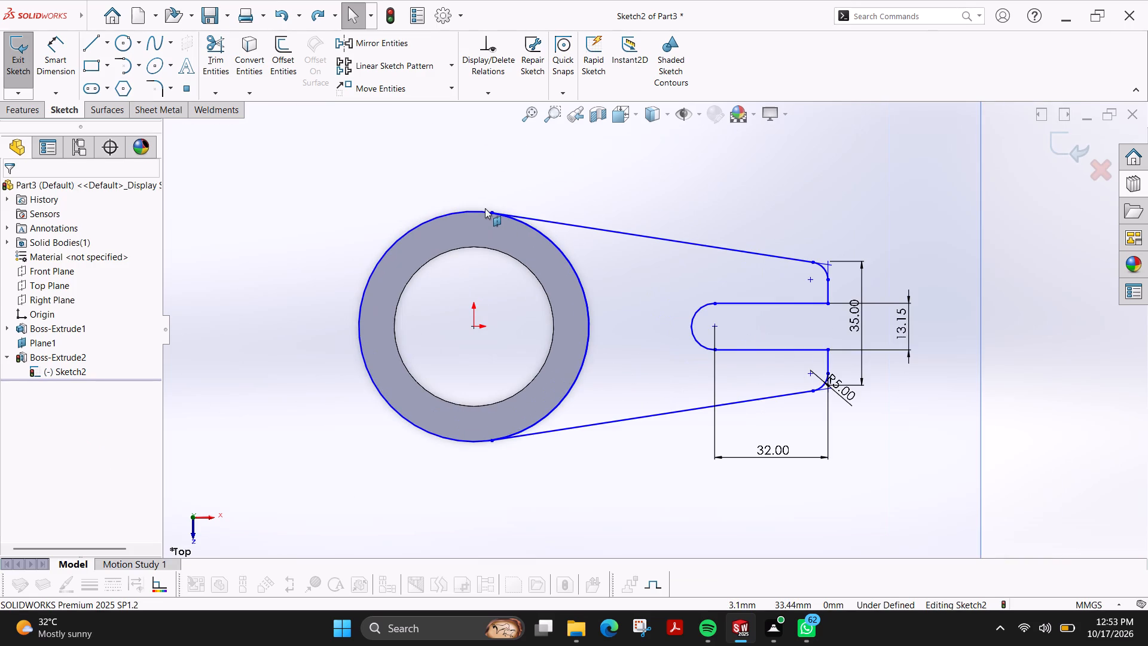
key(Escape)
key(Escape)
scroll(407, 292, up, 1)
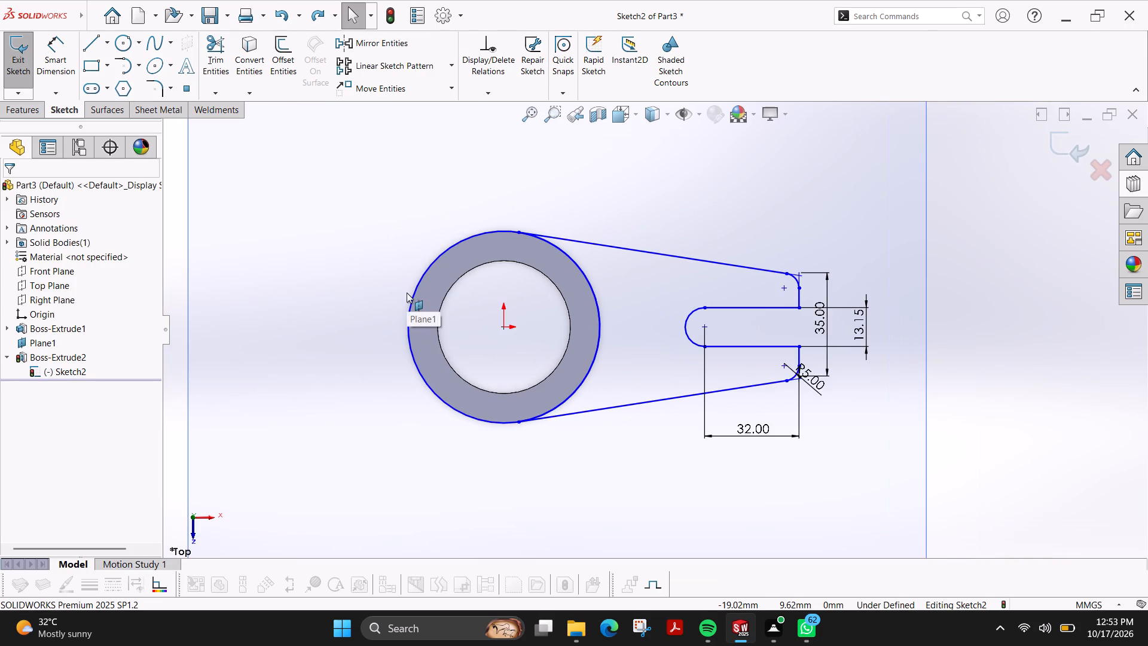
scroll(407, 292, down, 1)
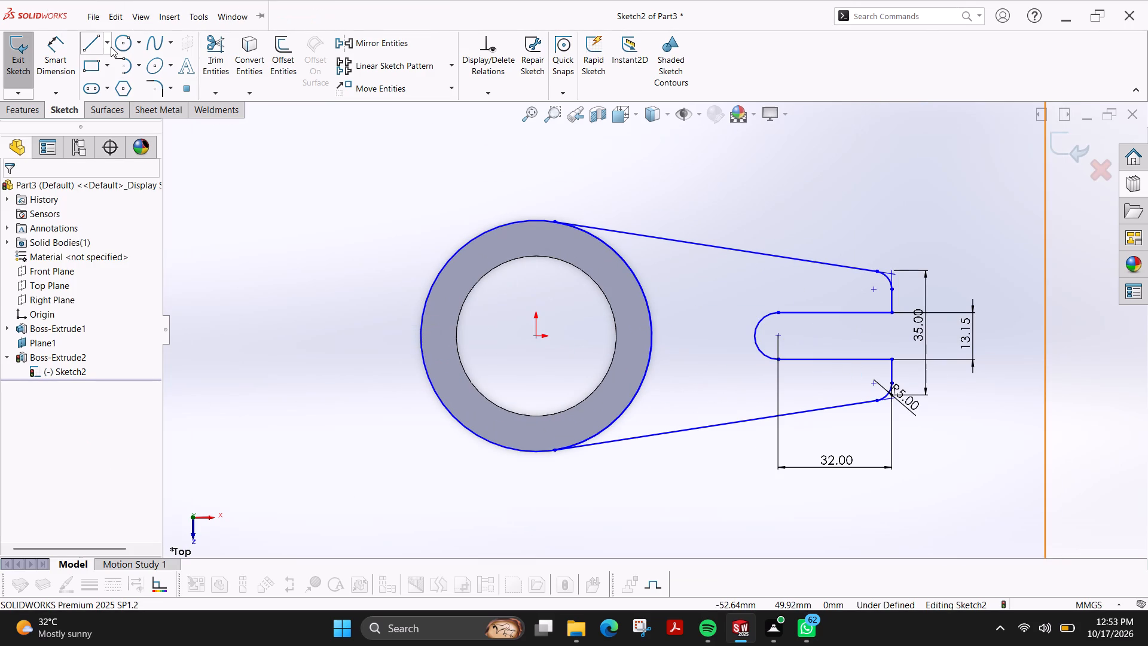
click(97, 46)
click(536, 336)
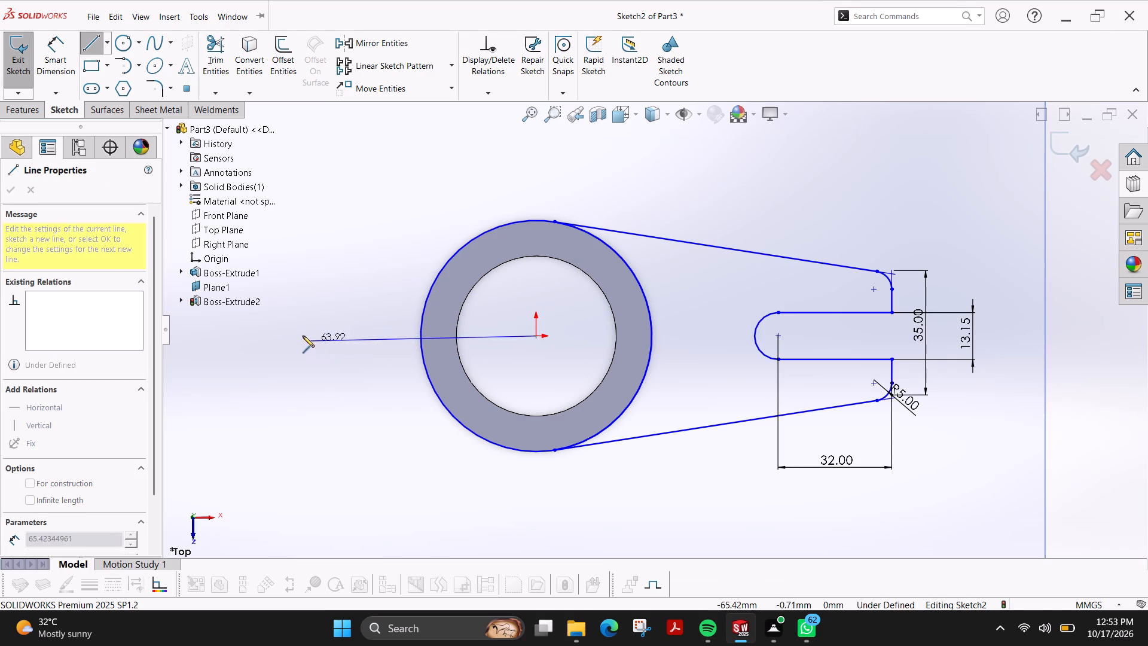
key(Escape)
Delete the 35 mm arm-end width dimension and the 32 mm slot-length dimension.
scroll(747, 318, down, 1)
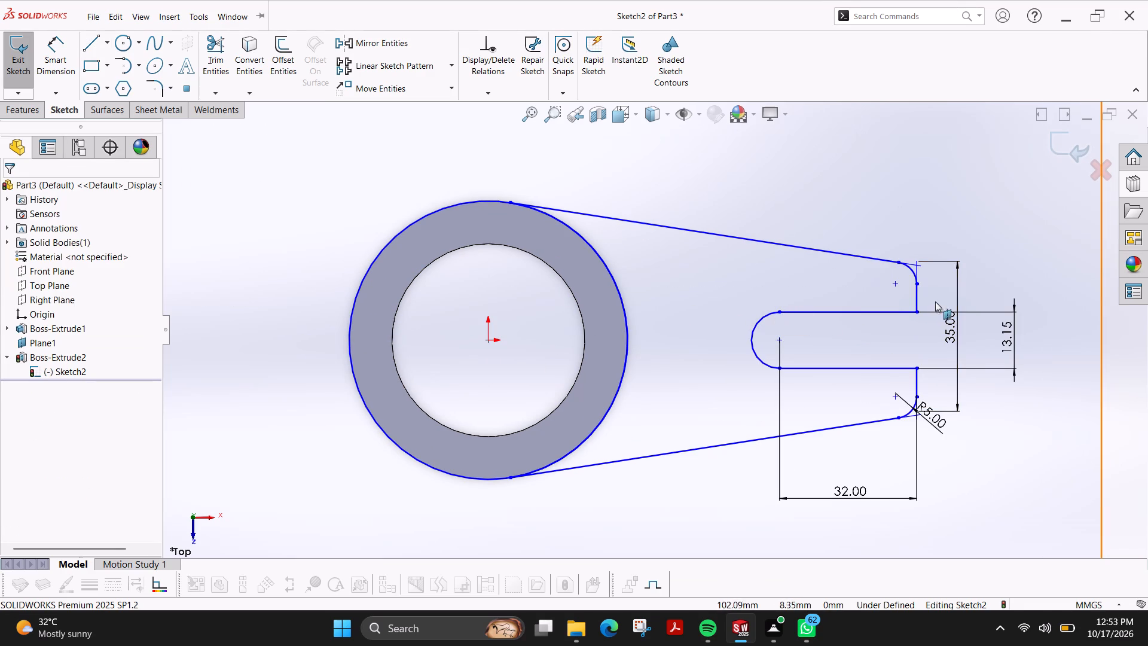
click(948, 340)
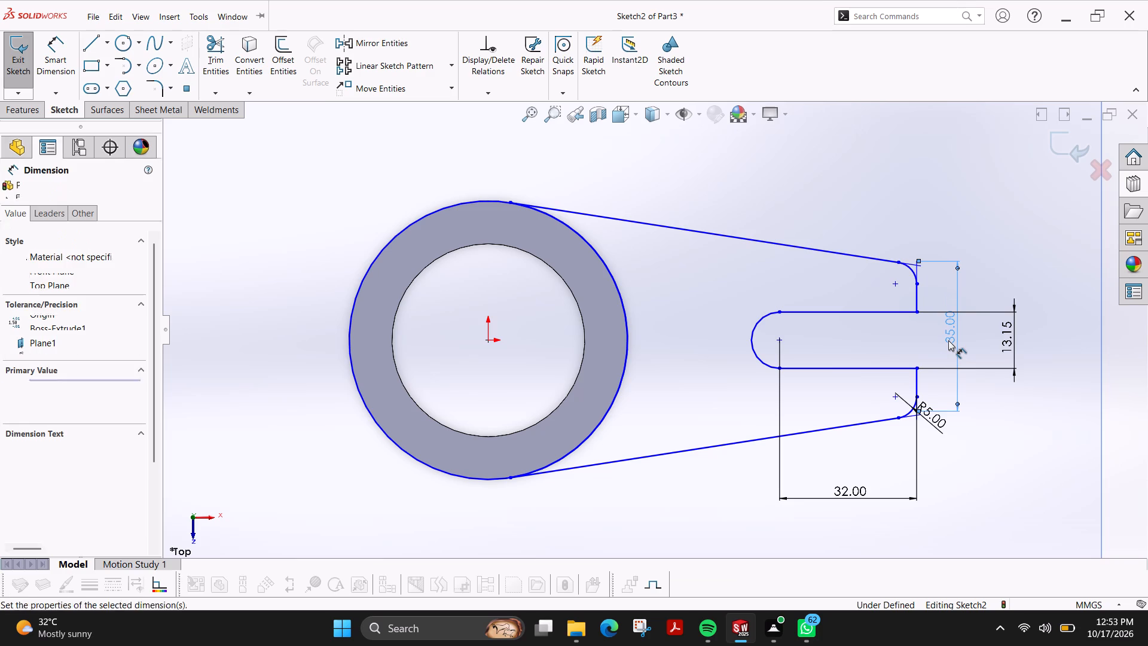
key(Delete)
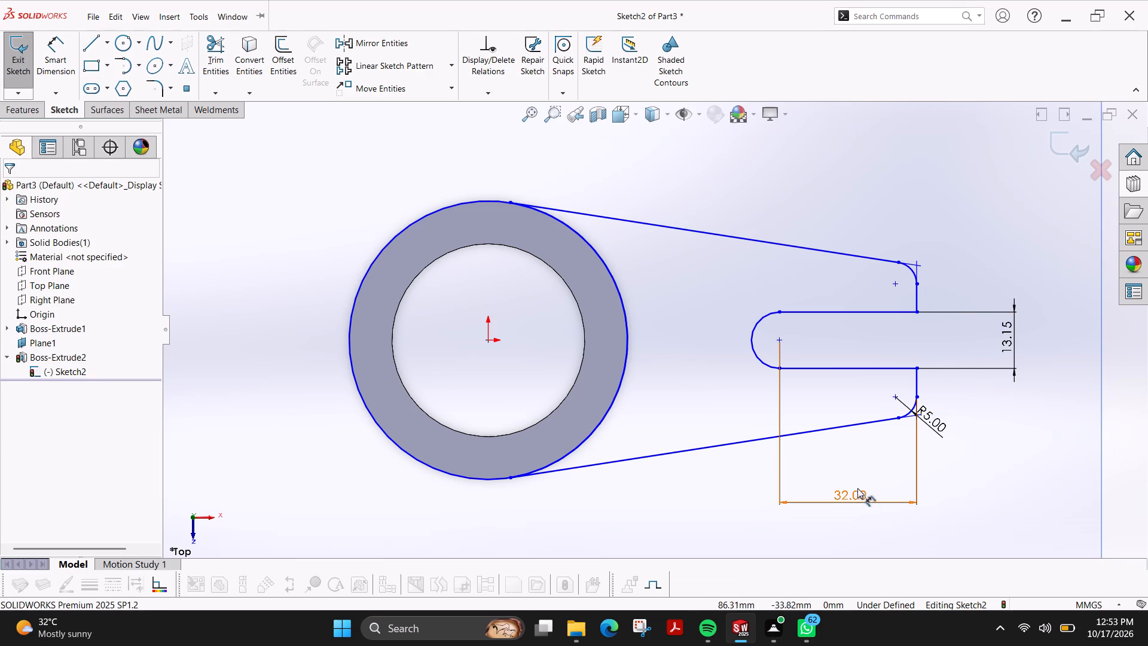
click(854, 496)
key(Delete)
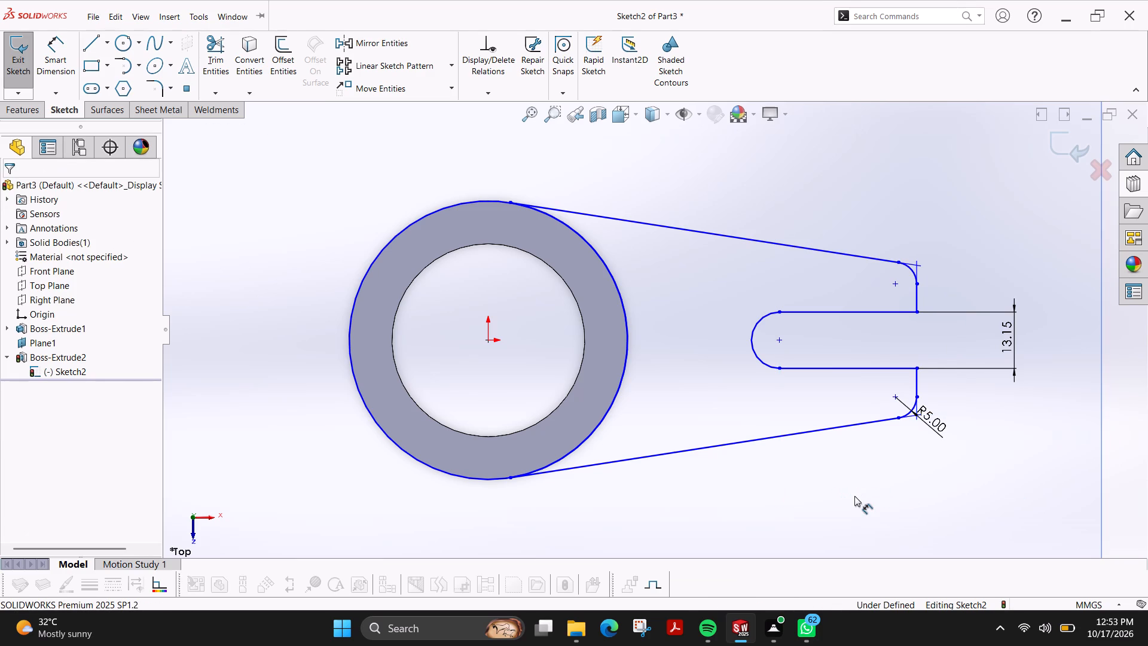
Set the slot's width dimension to 15 mm.
double_click(1005, 345)
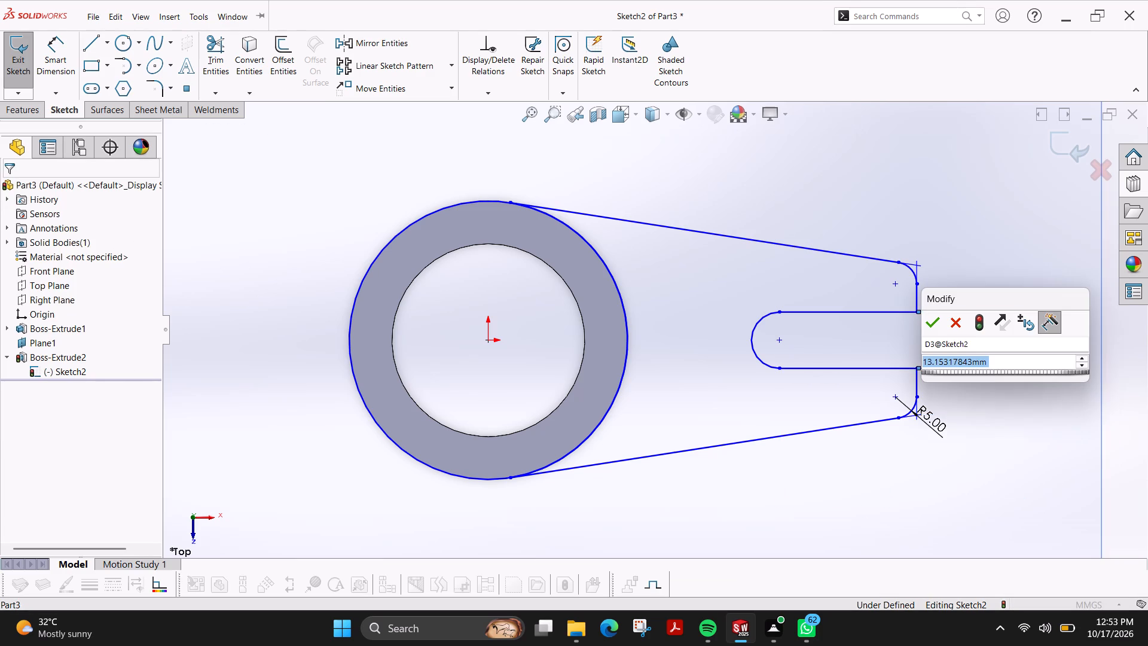
text(15)
key(Return)
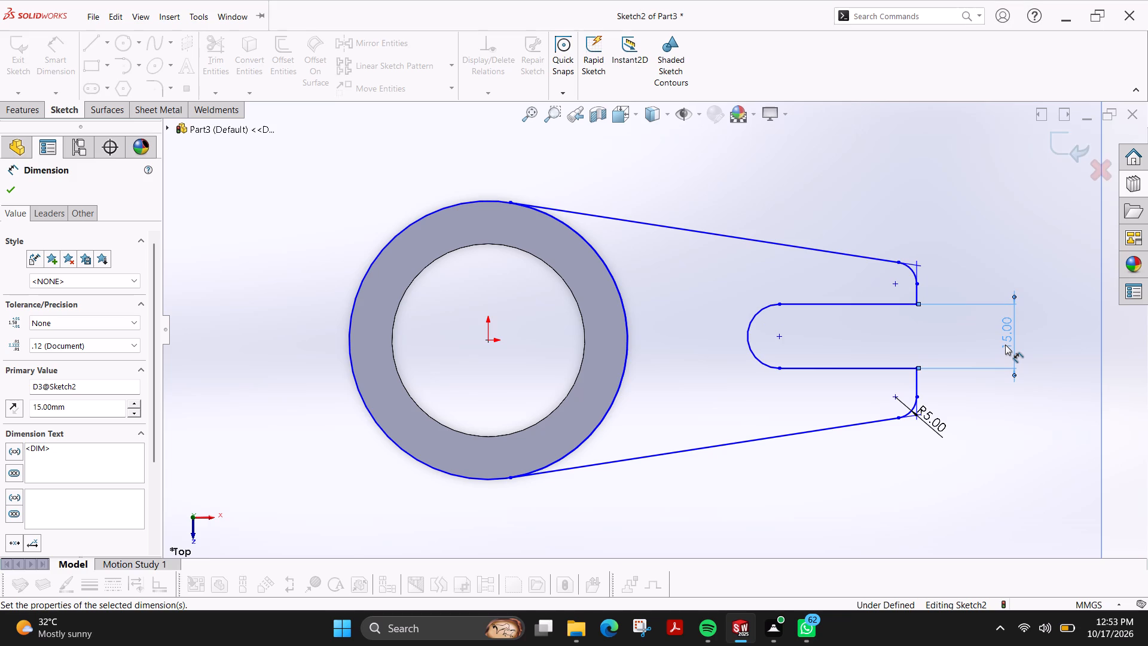
Examine up close where the upper tapered line meets the circle around the ring, and check the whole arm profile.
scroll(569, 207, down, 4)
scroll(457, 267, down, 4)
scroll(545, 182, down, 3)
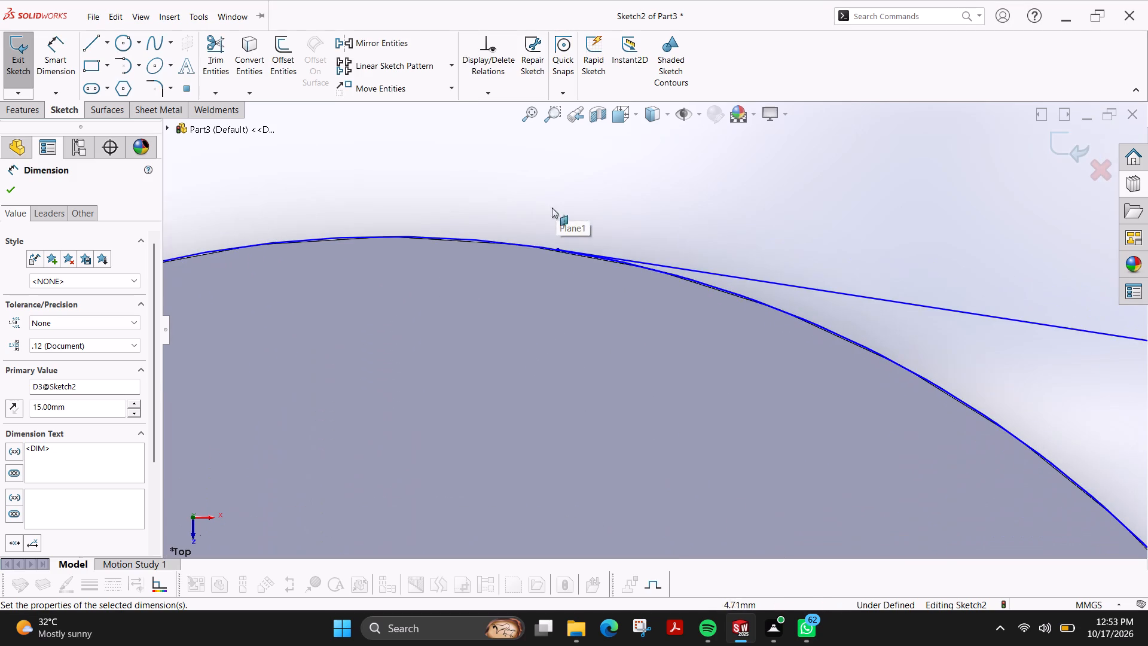
scroll(609, 254, down, 4)
scroll(508, 267, down, 3)
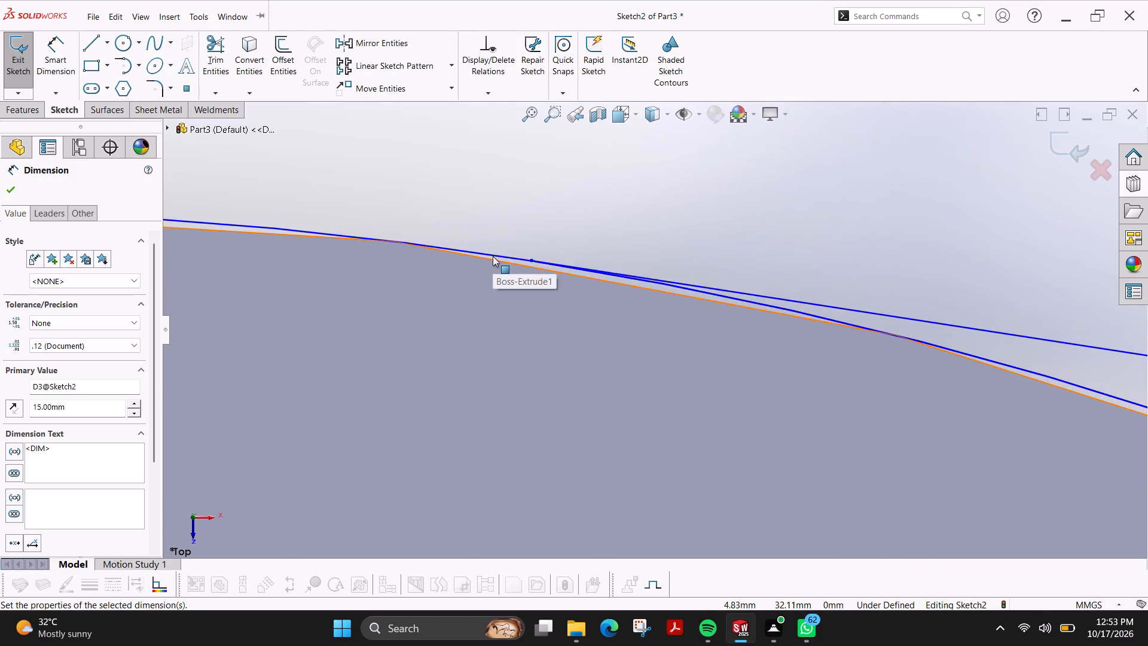
scroll(493, 256, up, 13)
scroll(695, 329, down, 8)
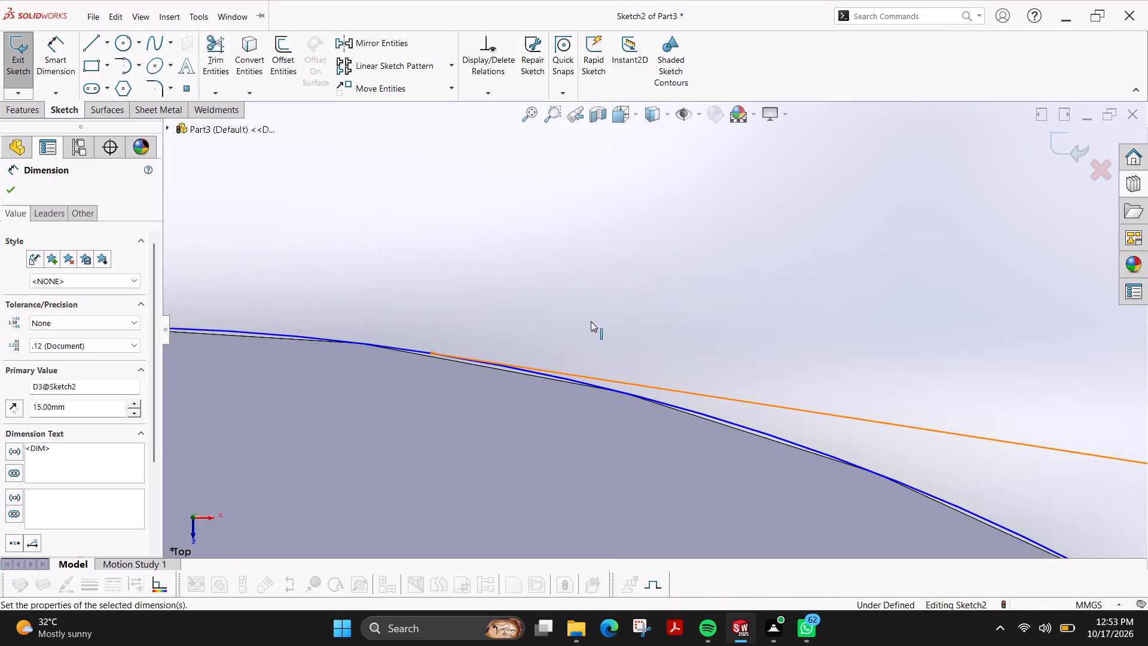
scroll(434, 334, down, 3)
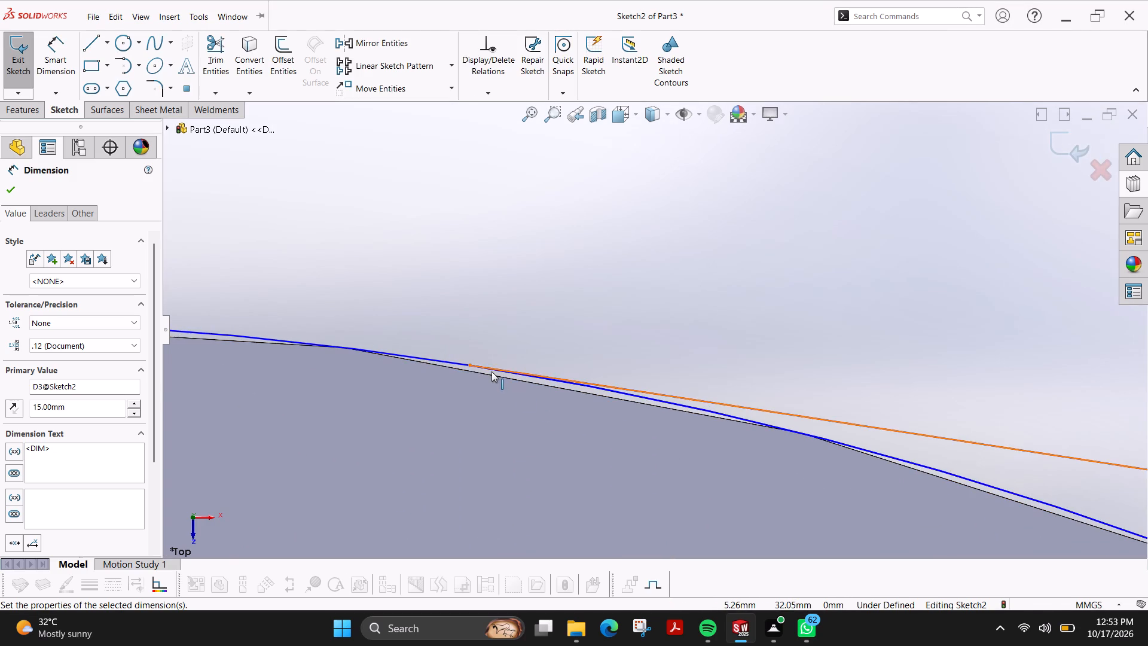
scroll(491, 371, up, 19)
scroll(900, 452, down, 3)
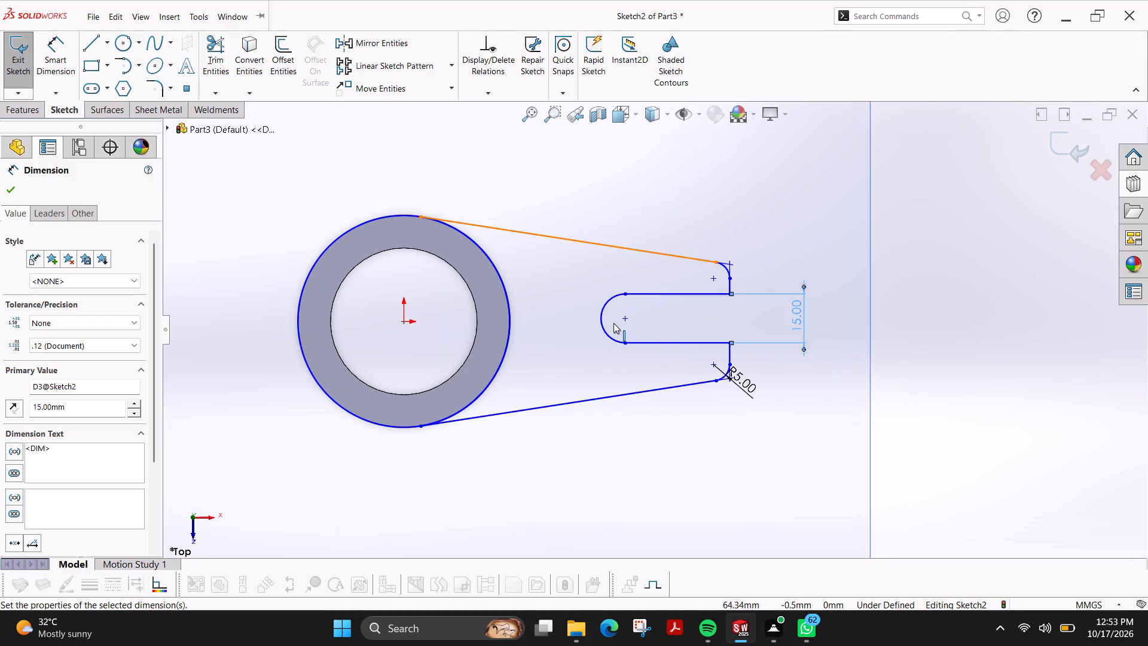
scroll(613, 323, down, 1)
scroll(682, 313, down, 1)
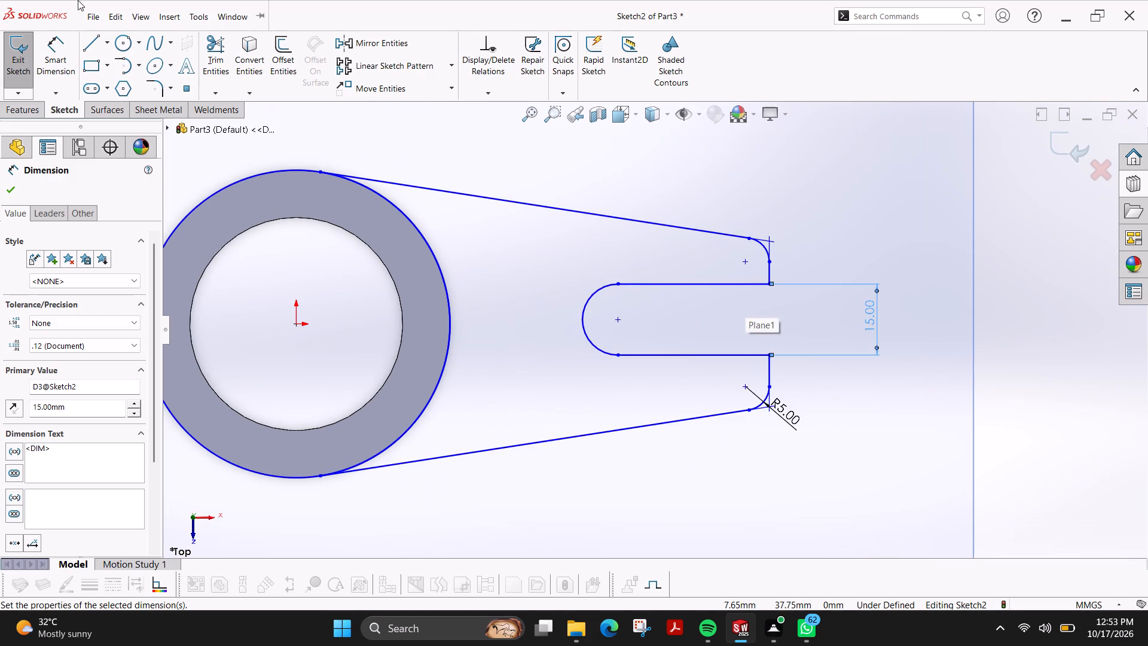
Dimension the arm's end width between the two virtual corner points at the rounded corners as 35 mm.
click(56, 51)
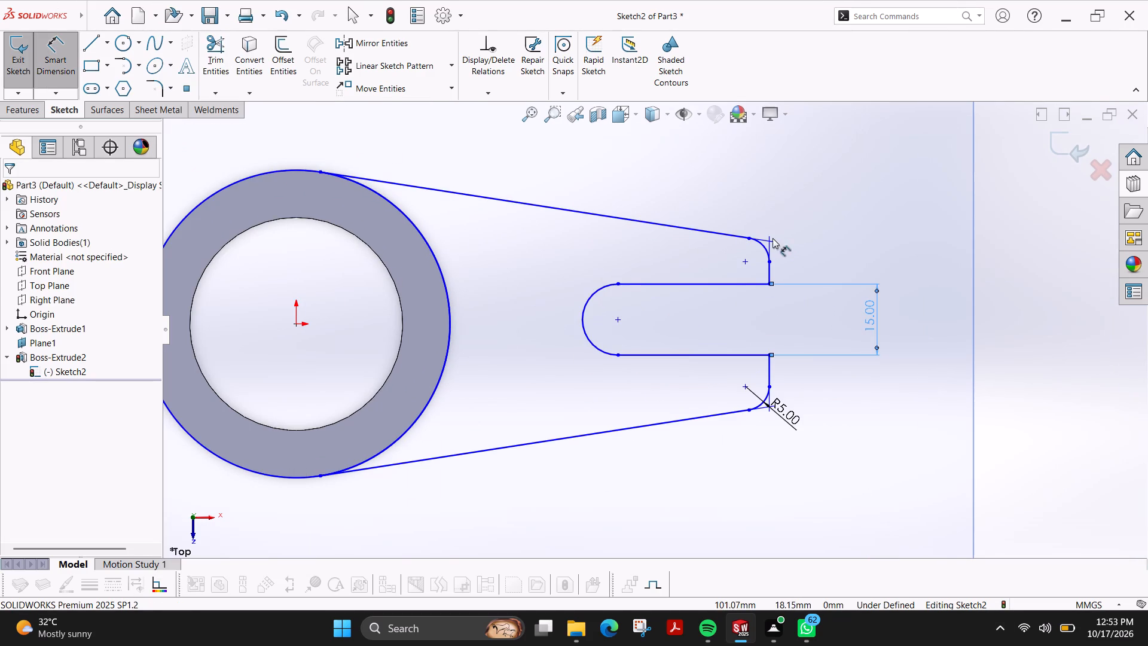
click(769, 241)
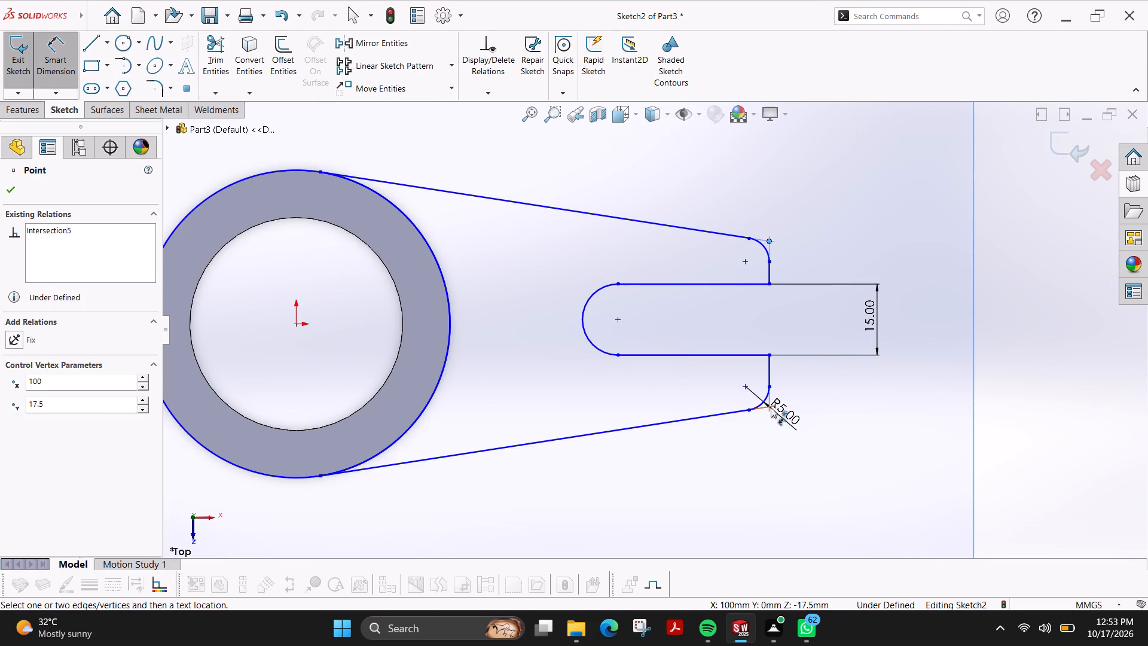
click(769, 406)
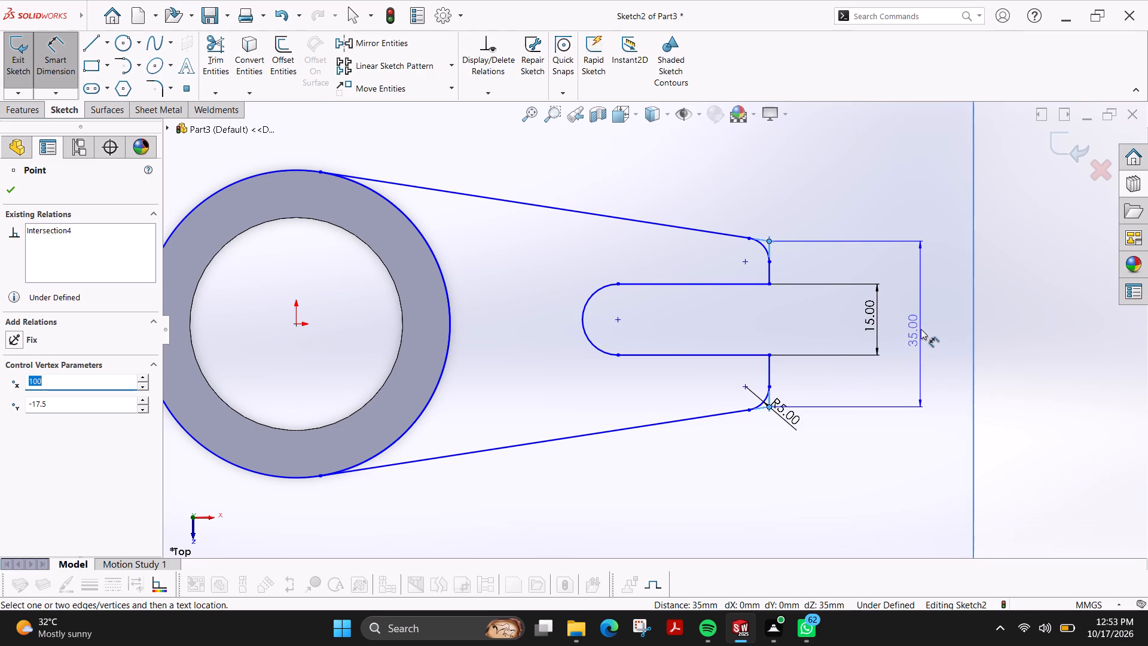
click(921, 328)
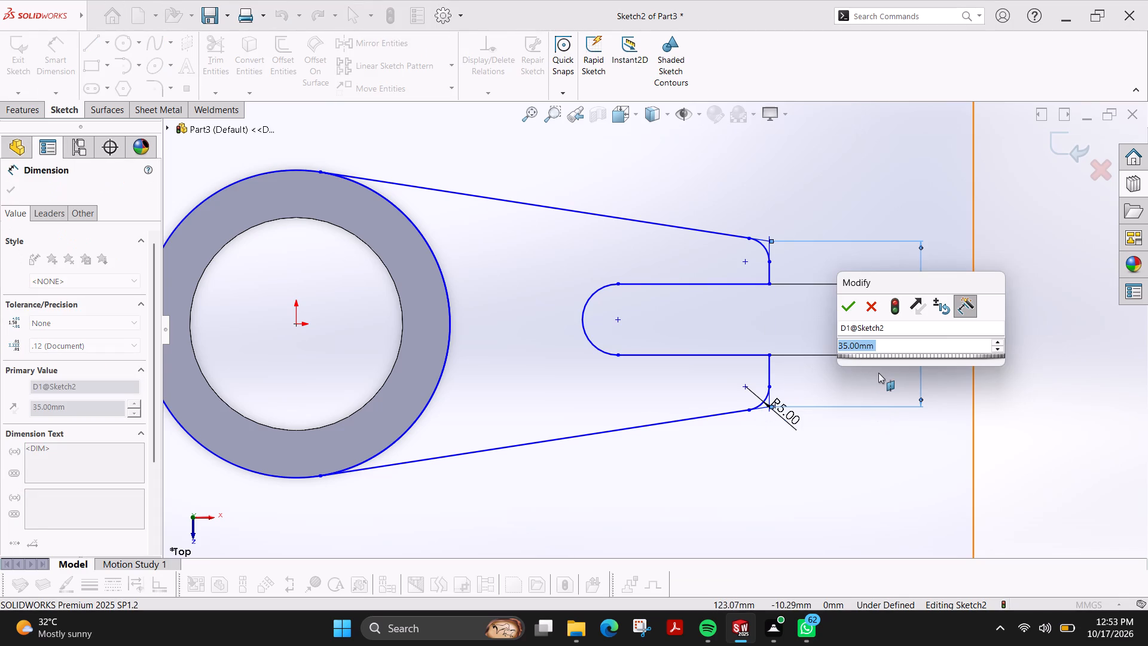
key(Return)
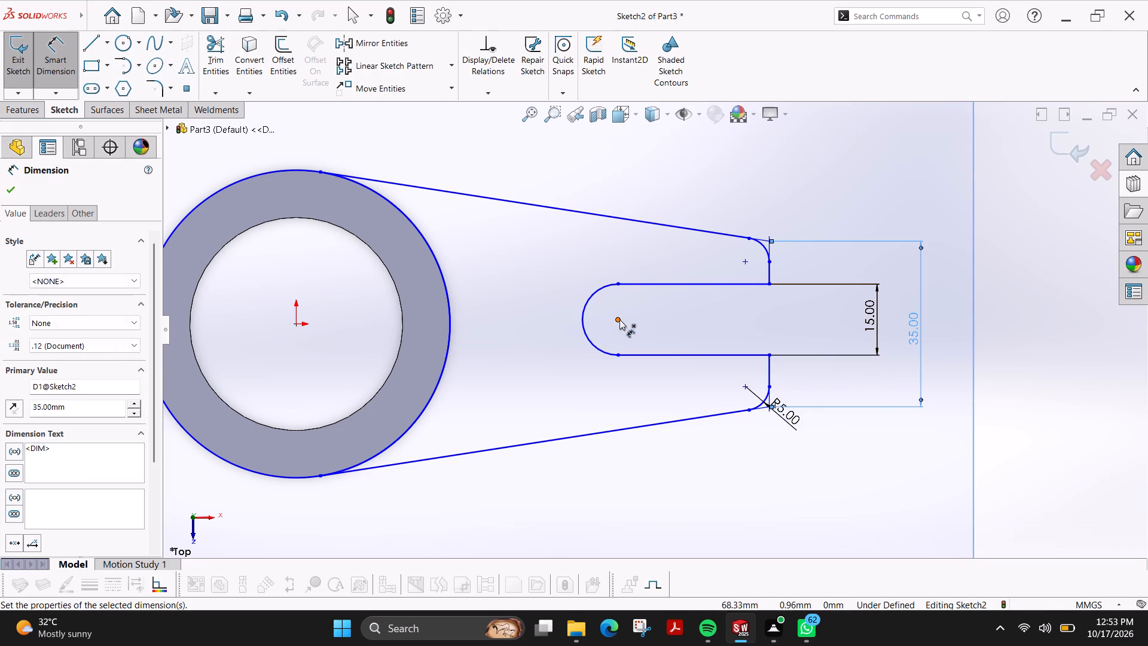
Dimension the horizontal distance from the slot arc's centre to the arm's vertical end edge as 32 mm.
click(619, 319)
click(768, 269)
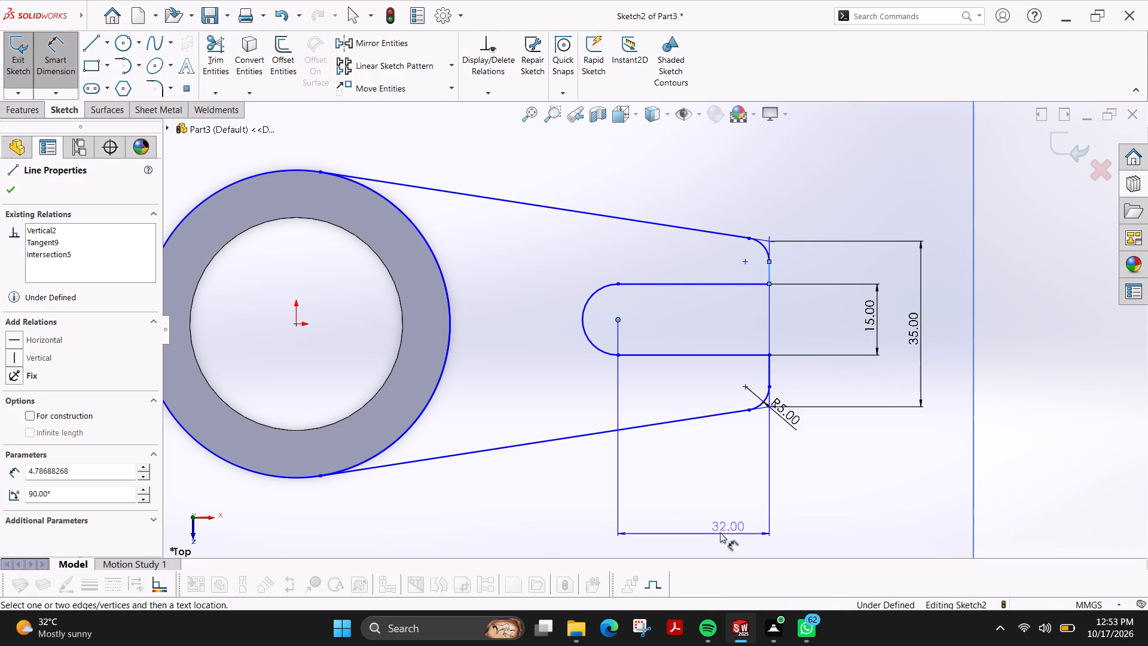
click(703, 519)
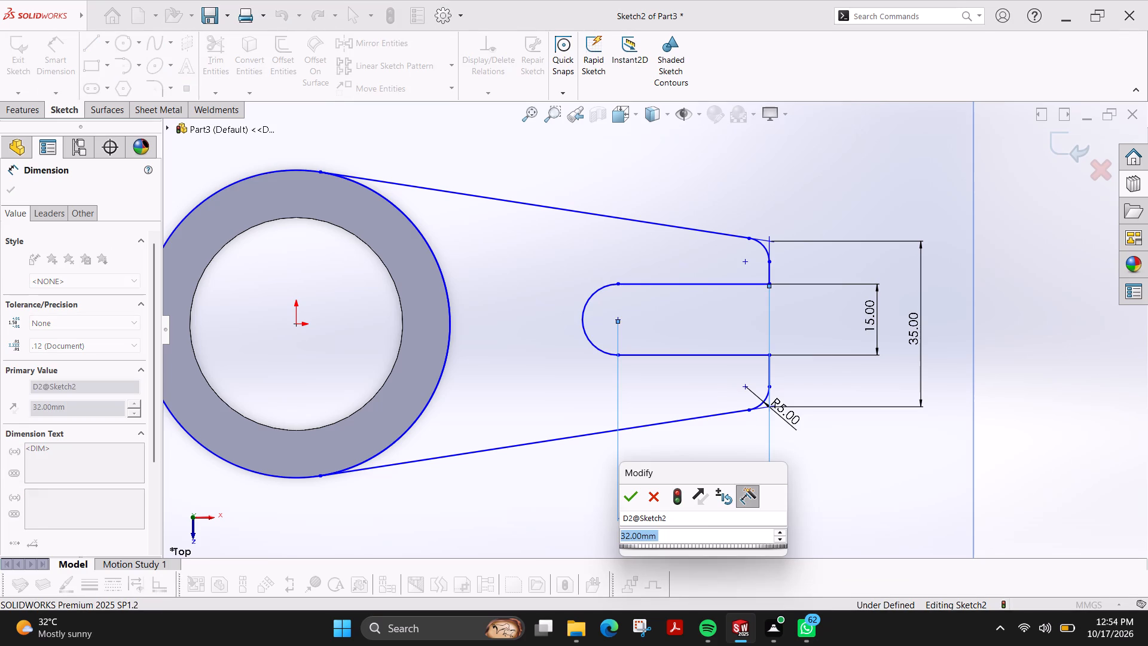
key(Return)
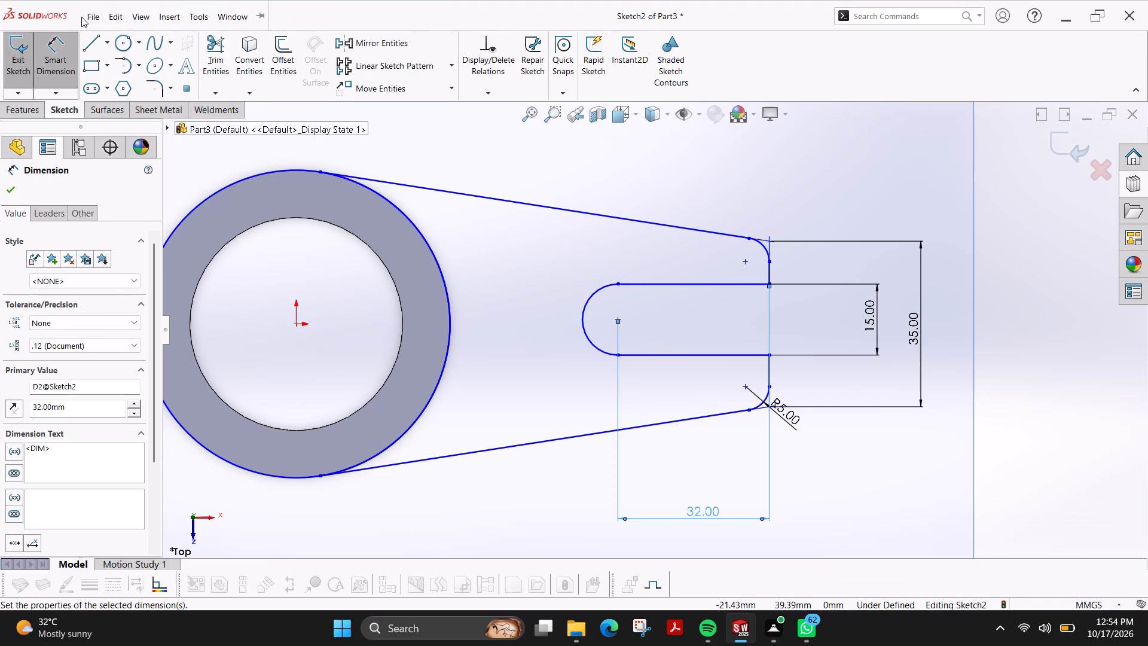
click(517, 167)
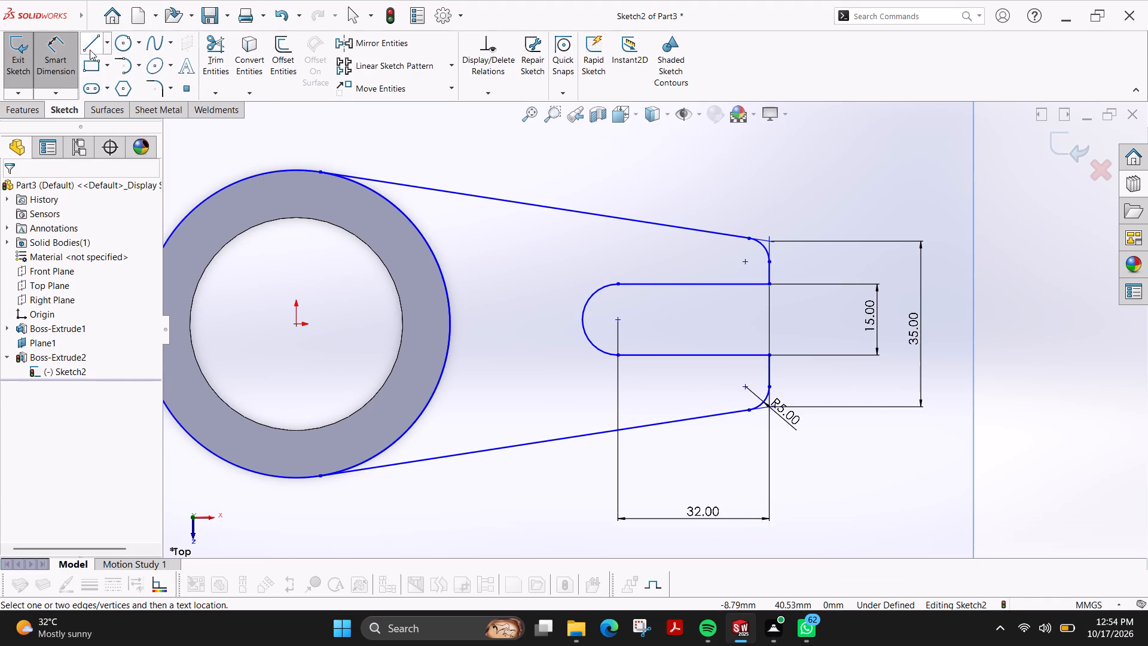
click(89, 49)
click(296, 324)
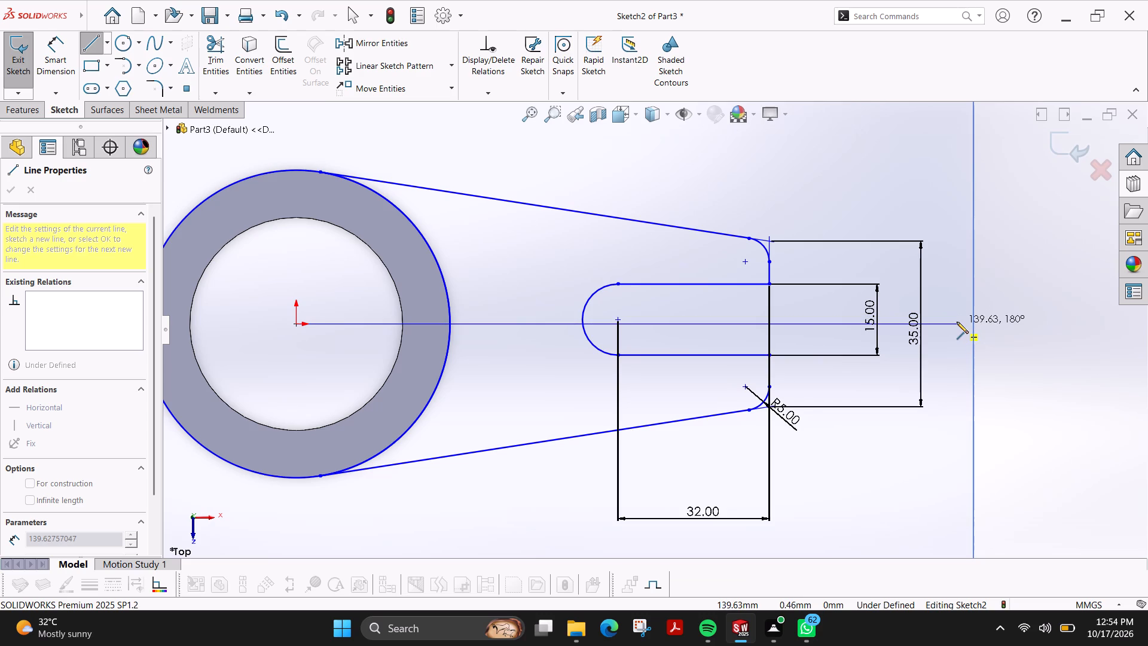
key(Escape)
Undo the recent arm sketch edits back past the 32 mm and 35 mm dimensions, the 15 mm slot width and the full ring circle.
key(ctrl+z)
key(ctrl+z)
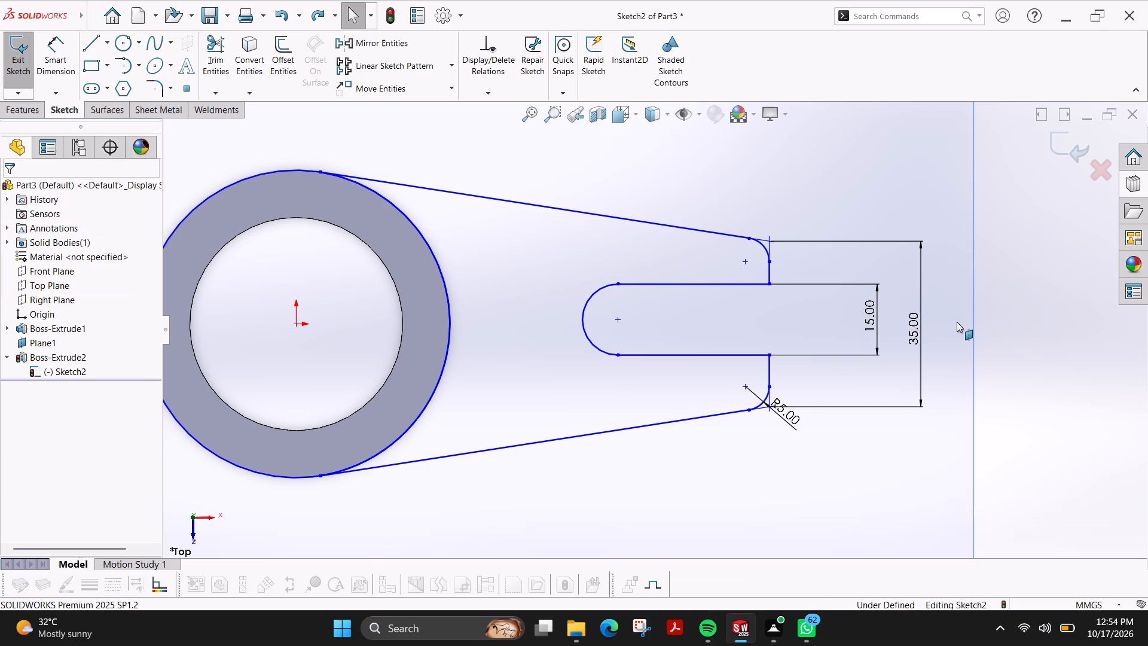
key(ctrl+z)
key(ctrl+z)
key(ctrl+z)
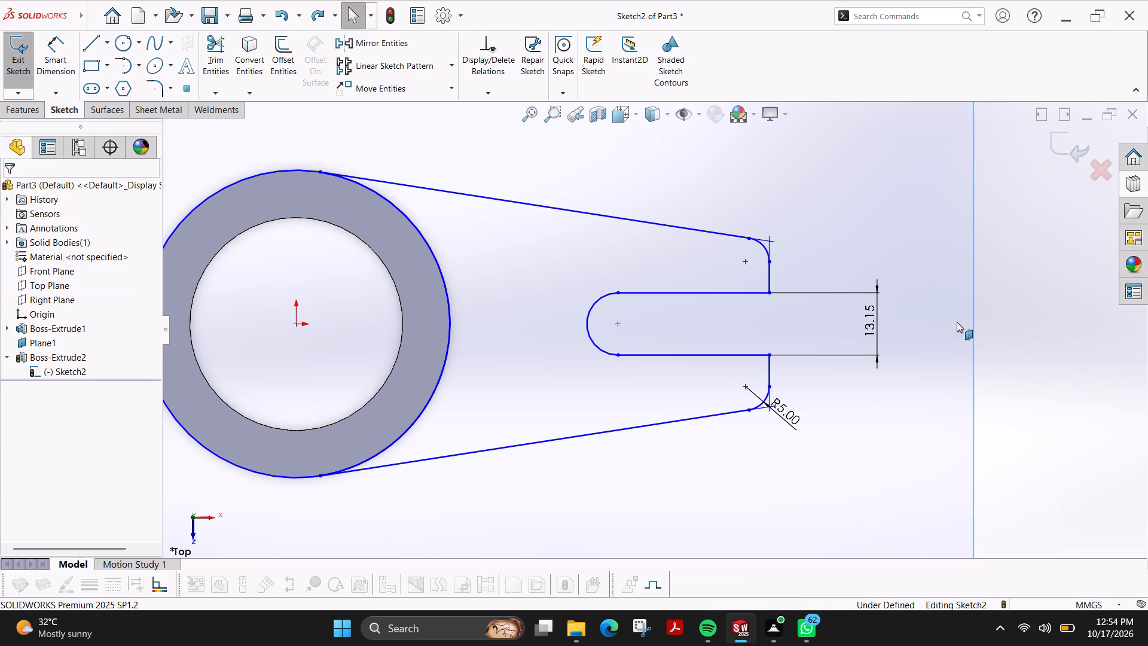
key(ctrl+z)
key(ctrl+z)
key(ctrl+z)
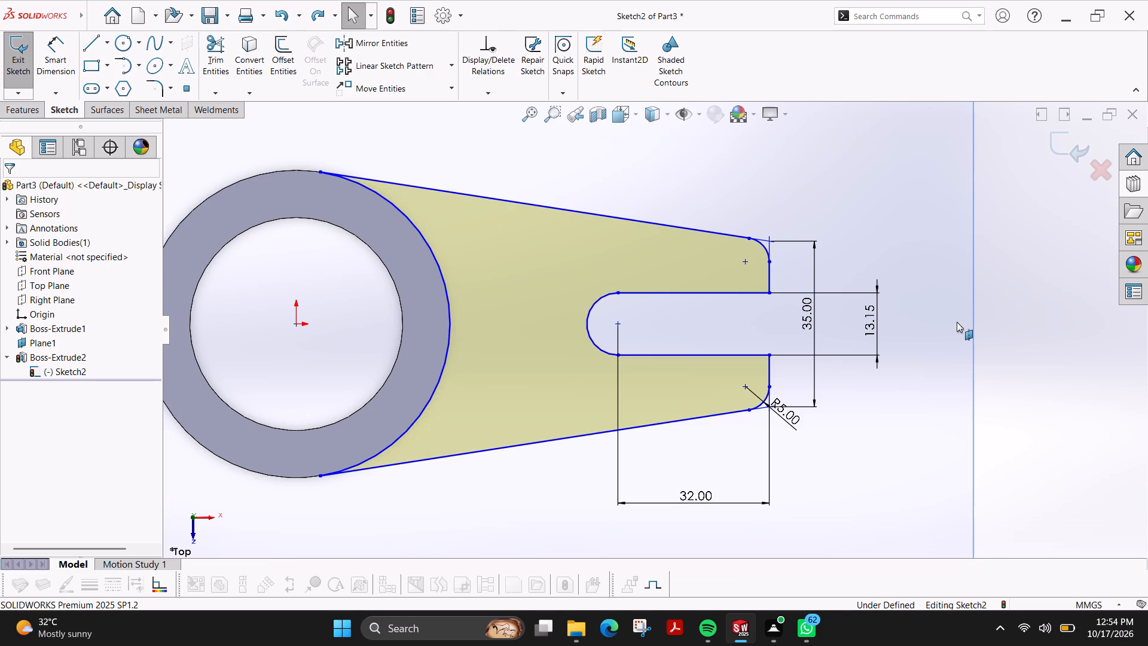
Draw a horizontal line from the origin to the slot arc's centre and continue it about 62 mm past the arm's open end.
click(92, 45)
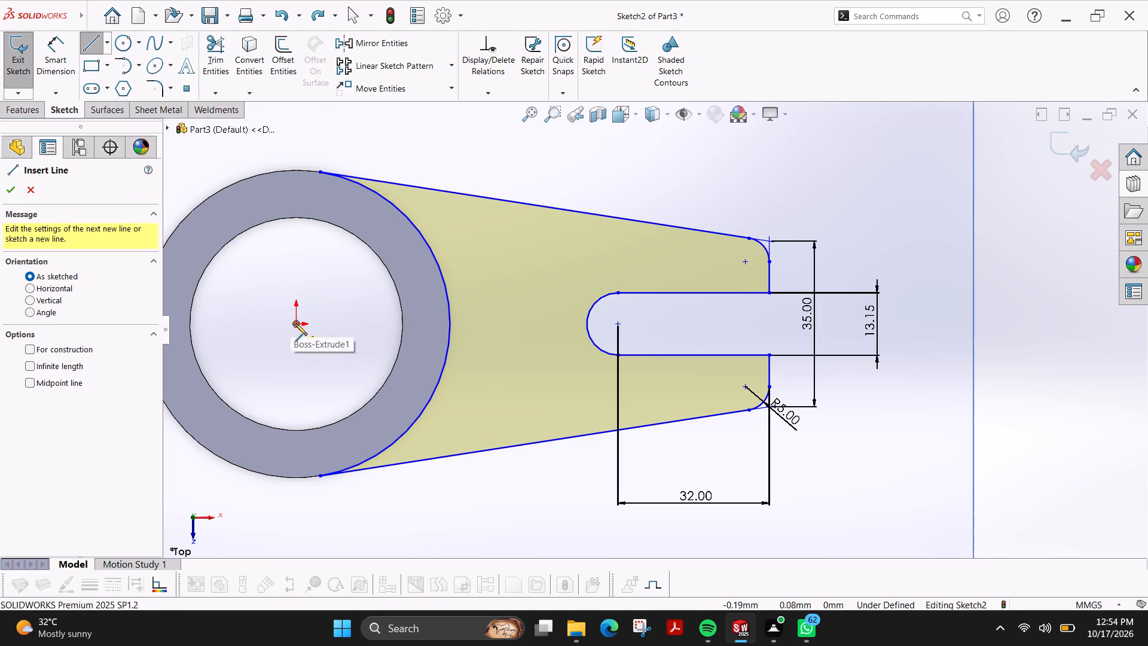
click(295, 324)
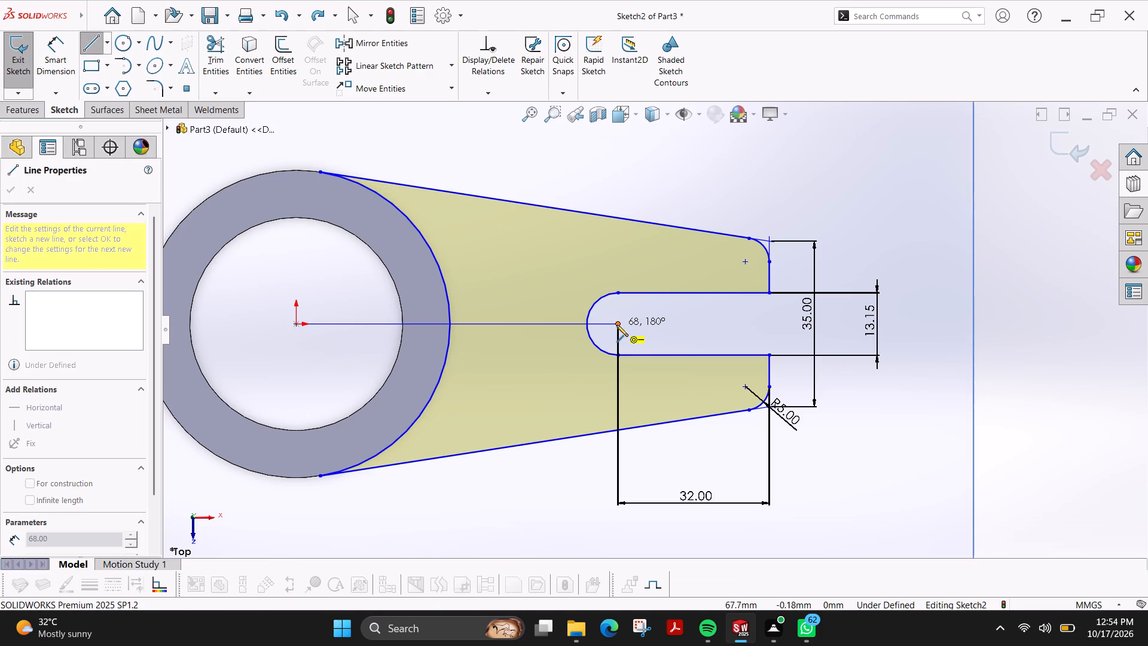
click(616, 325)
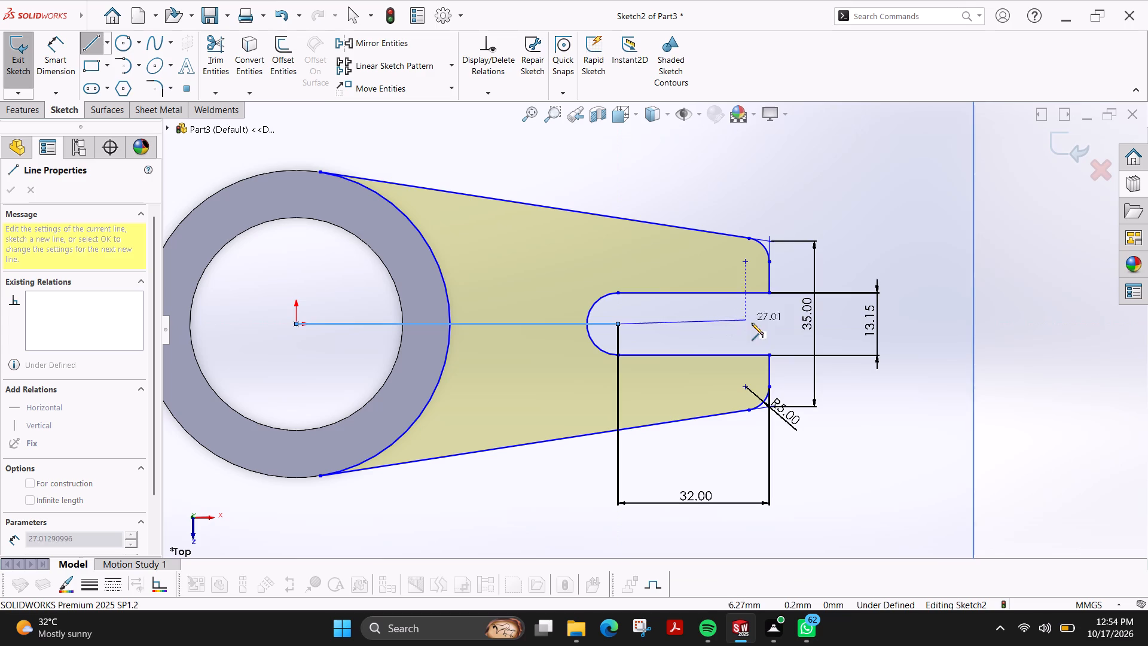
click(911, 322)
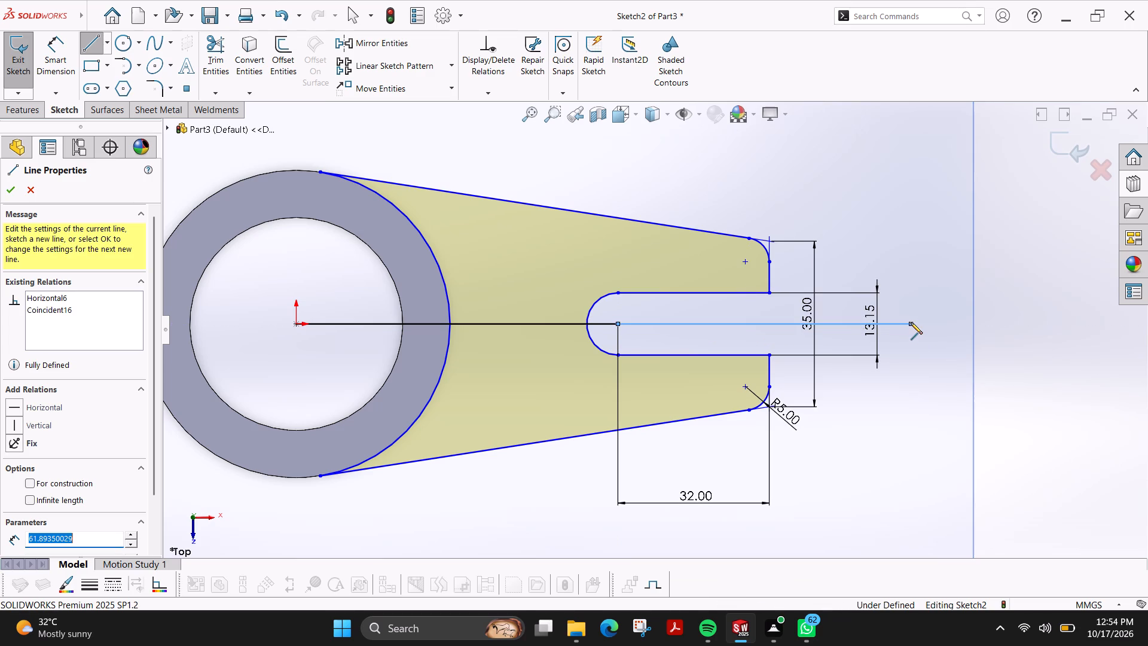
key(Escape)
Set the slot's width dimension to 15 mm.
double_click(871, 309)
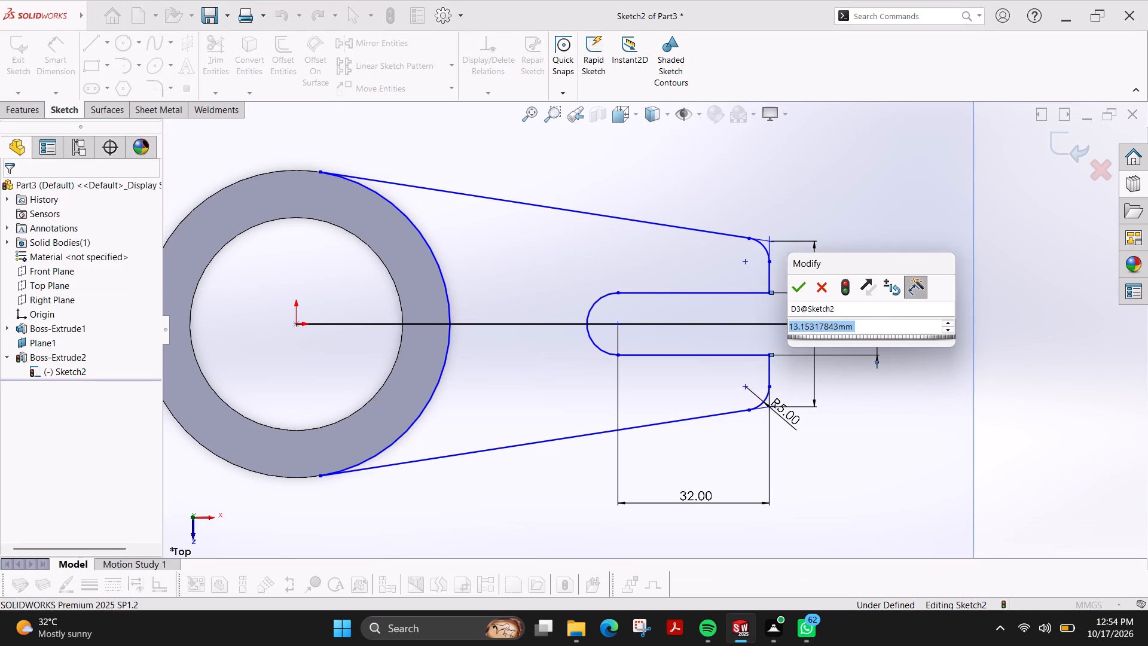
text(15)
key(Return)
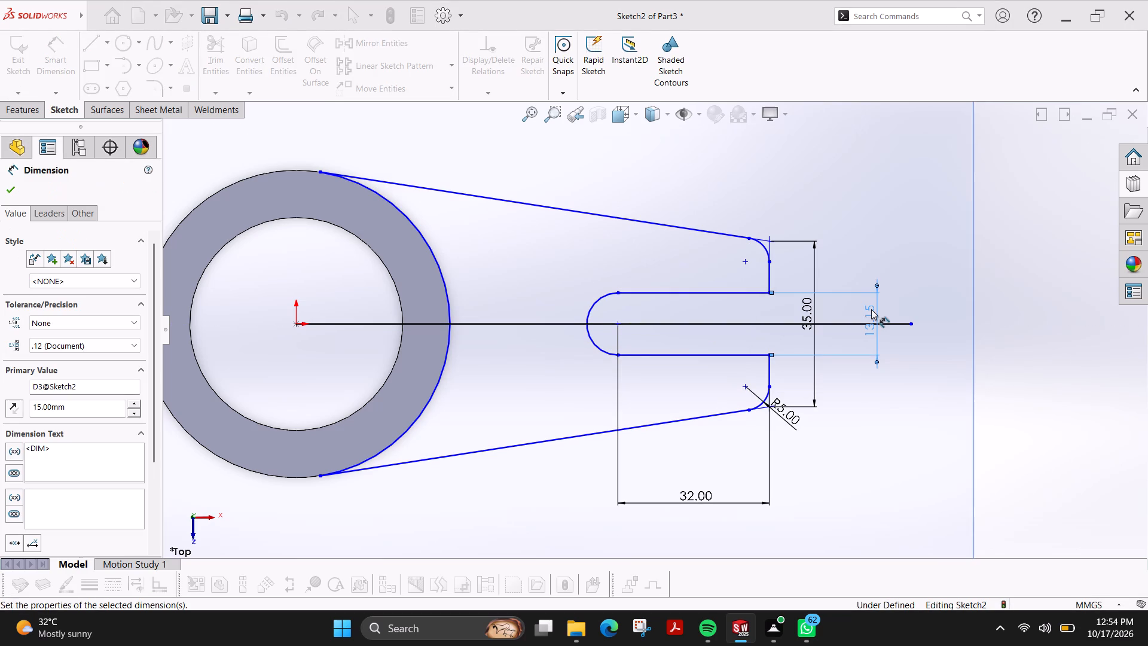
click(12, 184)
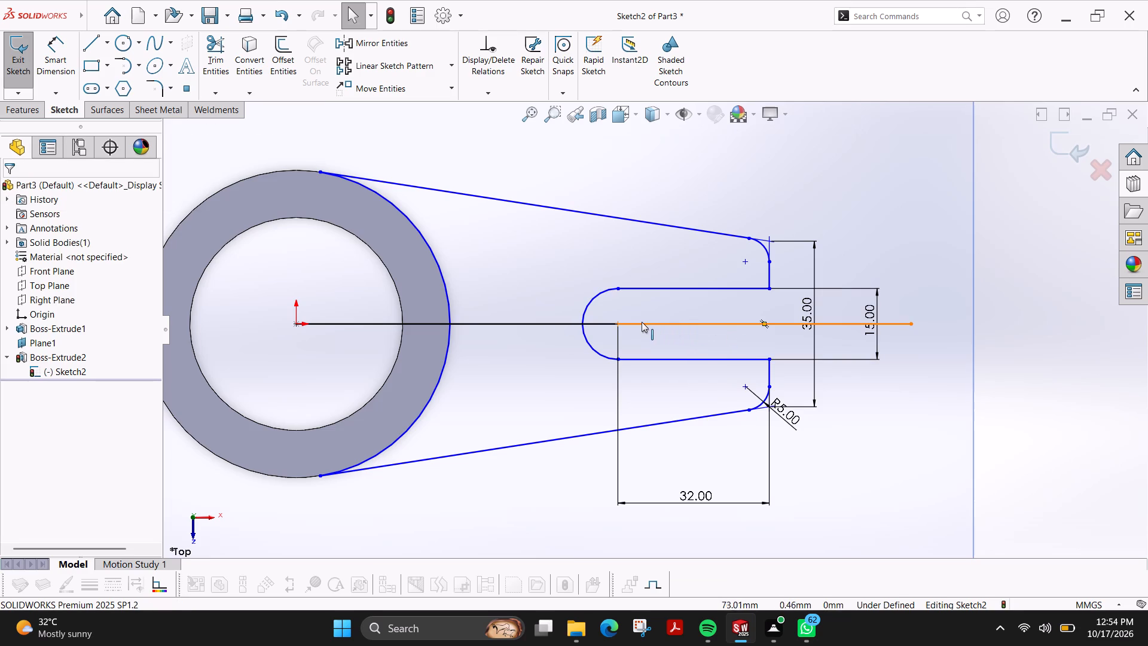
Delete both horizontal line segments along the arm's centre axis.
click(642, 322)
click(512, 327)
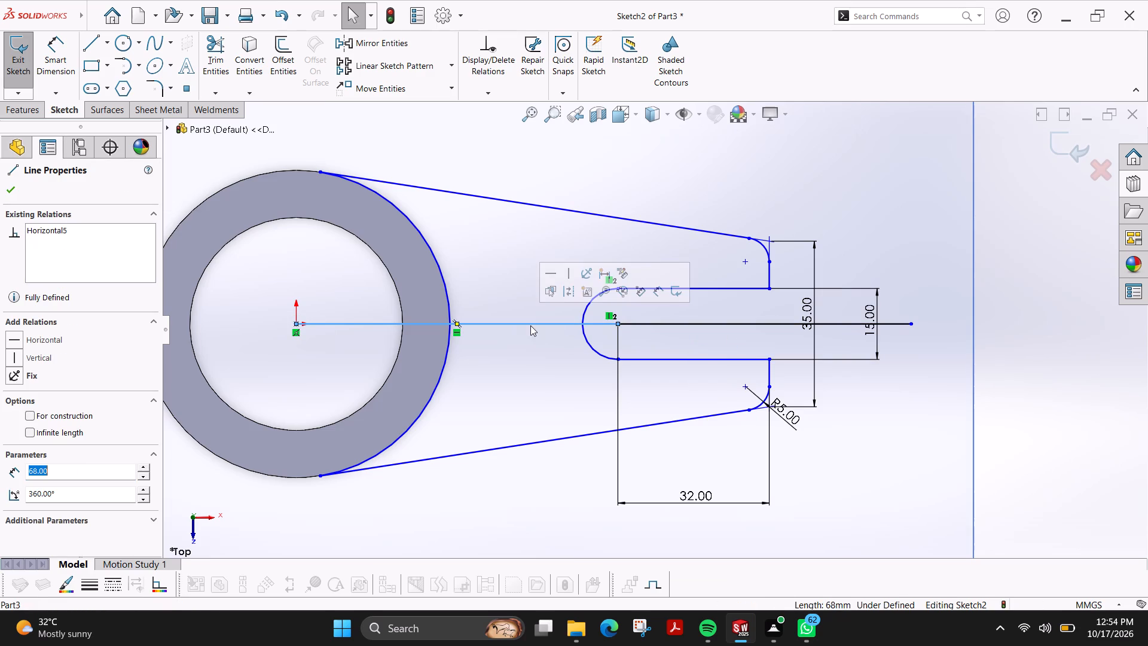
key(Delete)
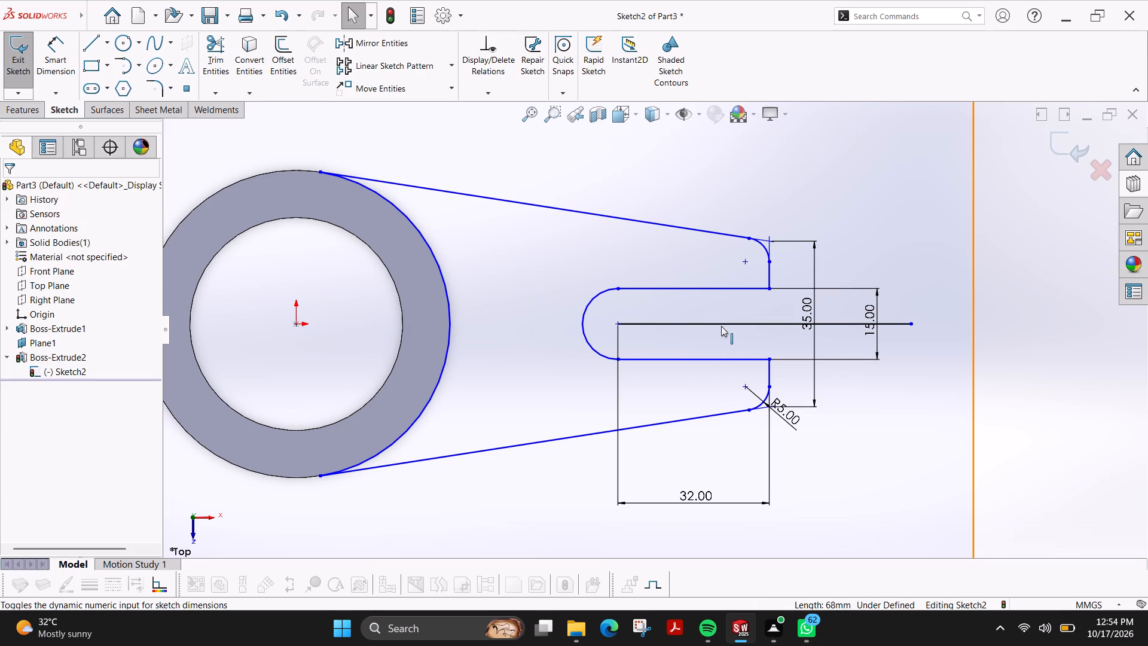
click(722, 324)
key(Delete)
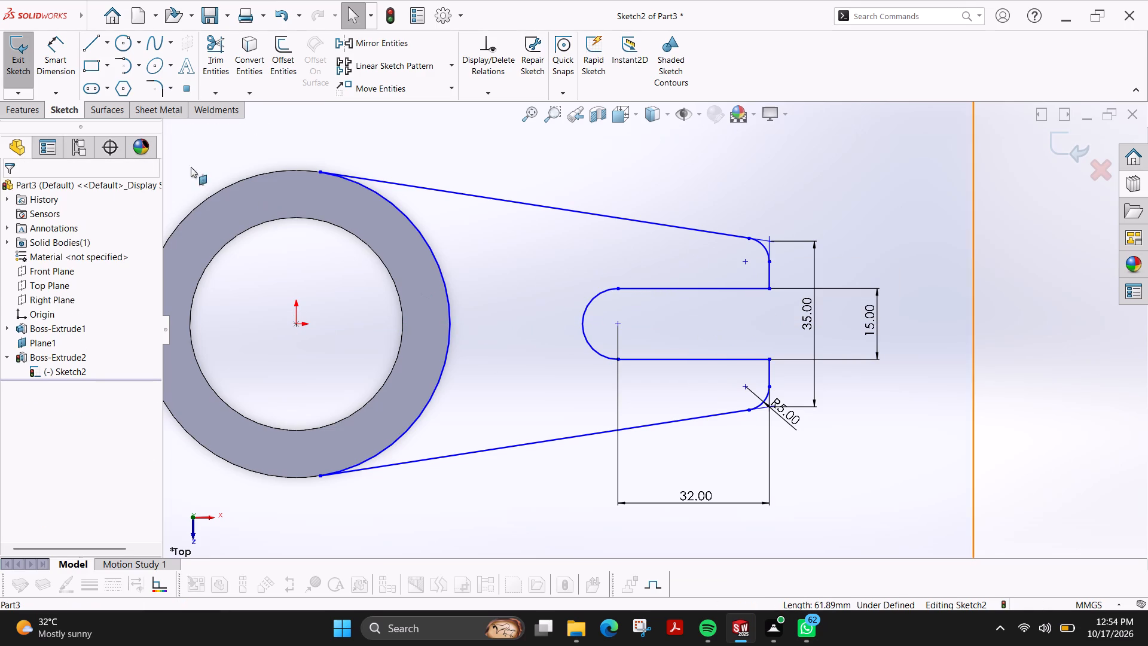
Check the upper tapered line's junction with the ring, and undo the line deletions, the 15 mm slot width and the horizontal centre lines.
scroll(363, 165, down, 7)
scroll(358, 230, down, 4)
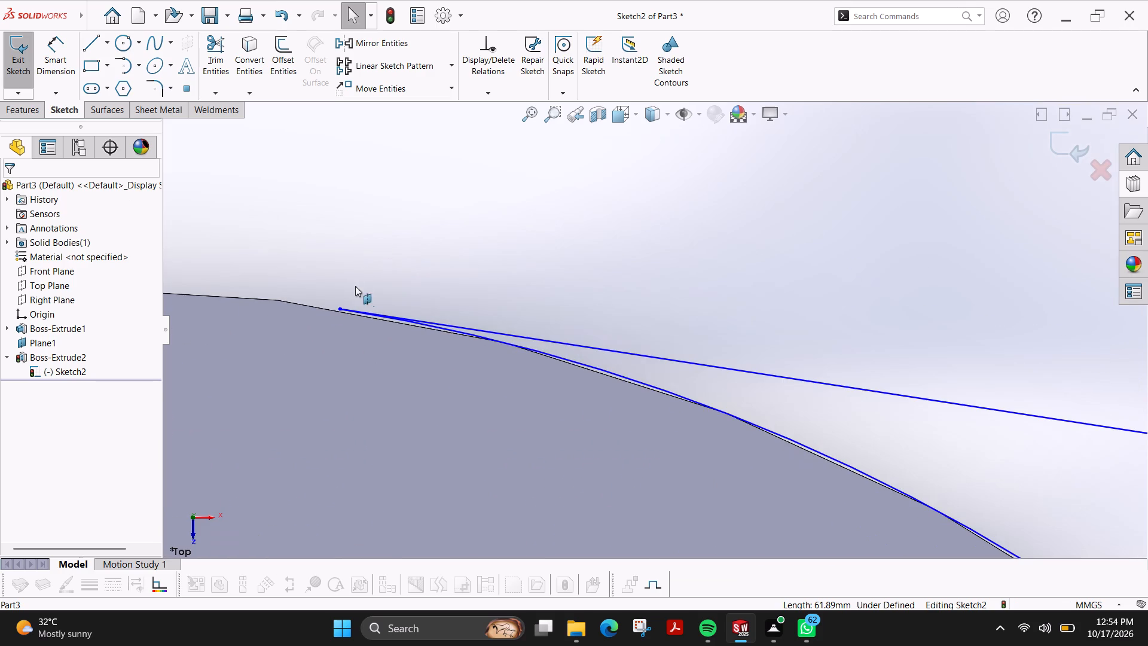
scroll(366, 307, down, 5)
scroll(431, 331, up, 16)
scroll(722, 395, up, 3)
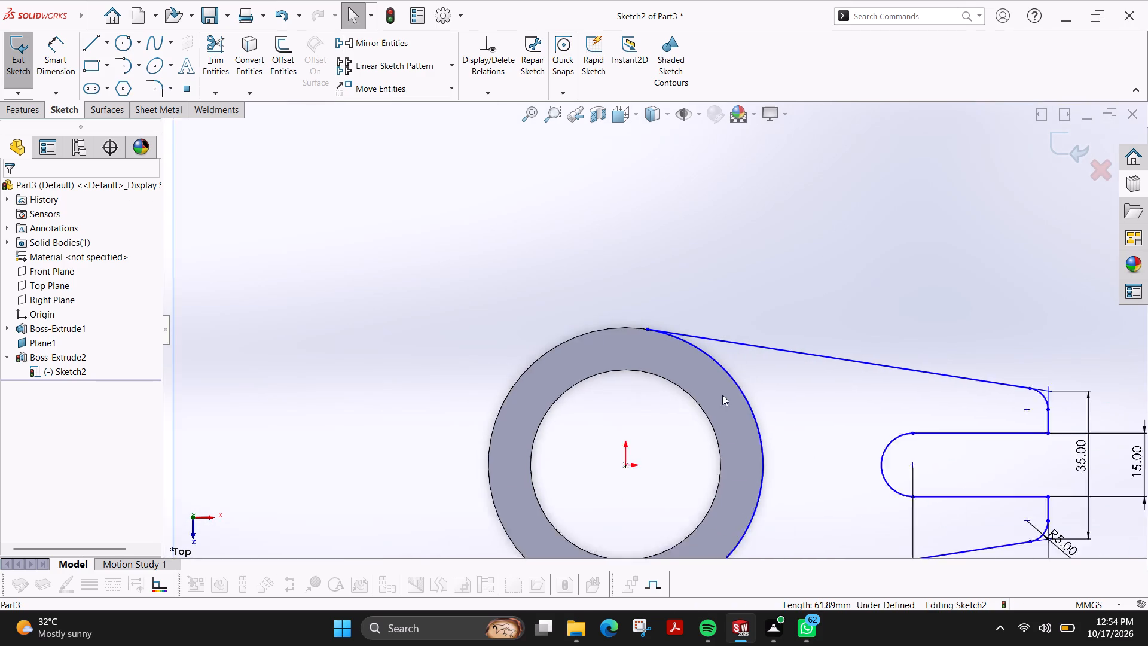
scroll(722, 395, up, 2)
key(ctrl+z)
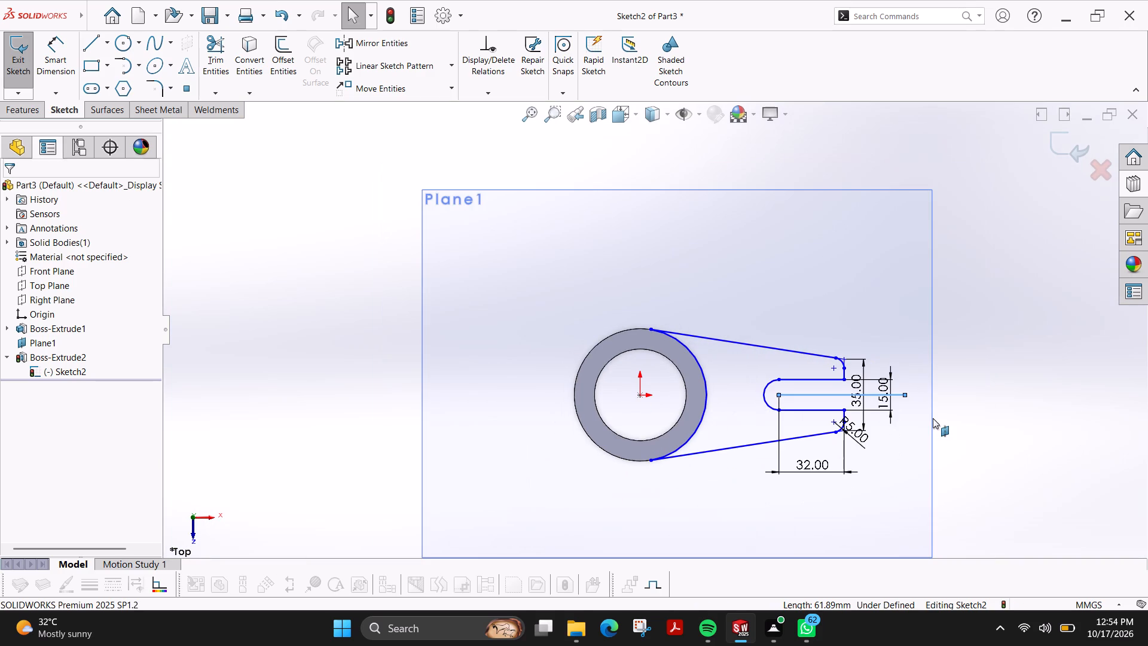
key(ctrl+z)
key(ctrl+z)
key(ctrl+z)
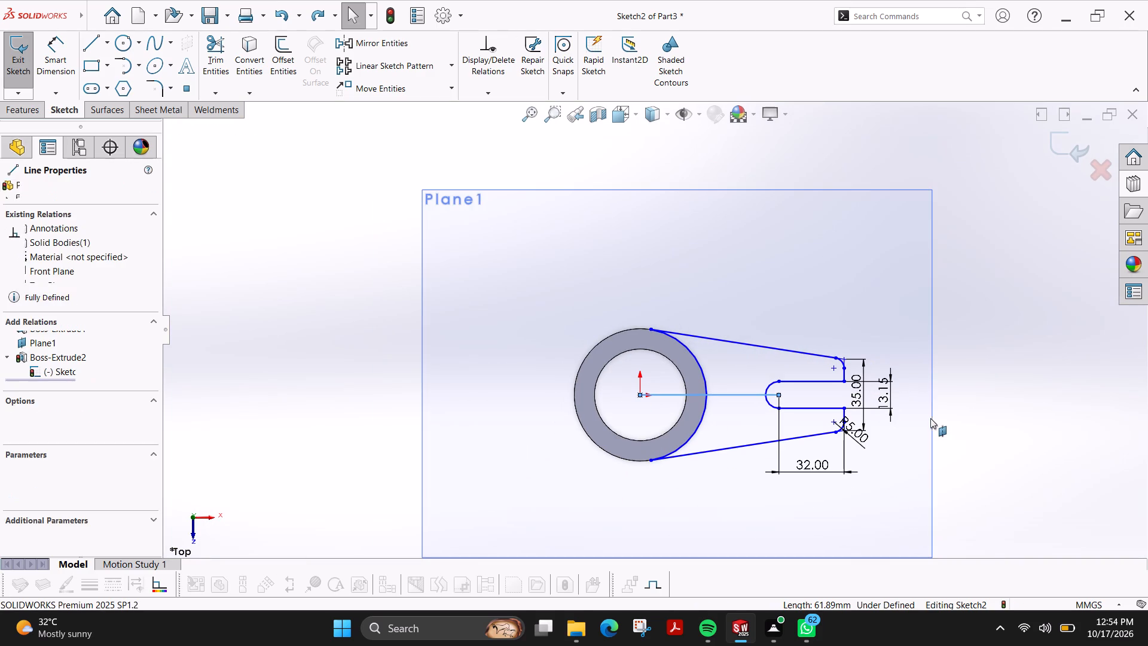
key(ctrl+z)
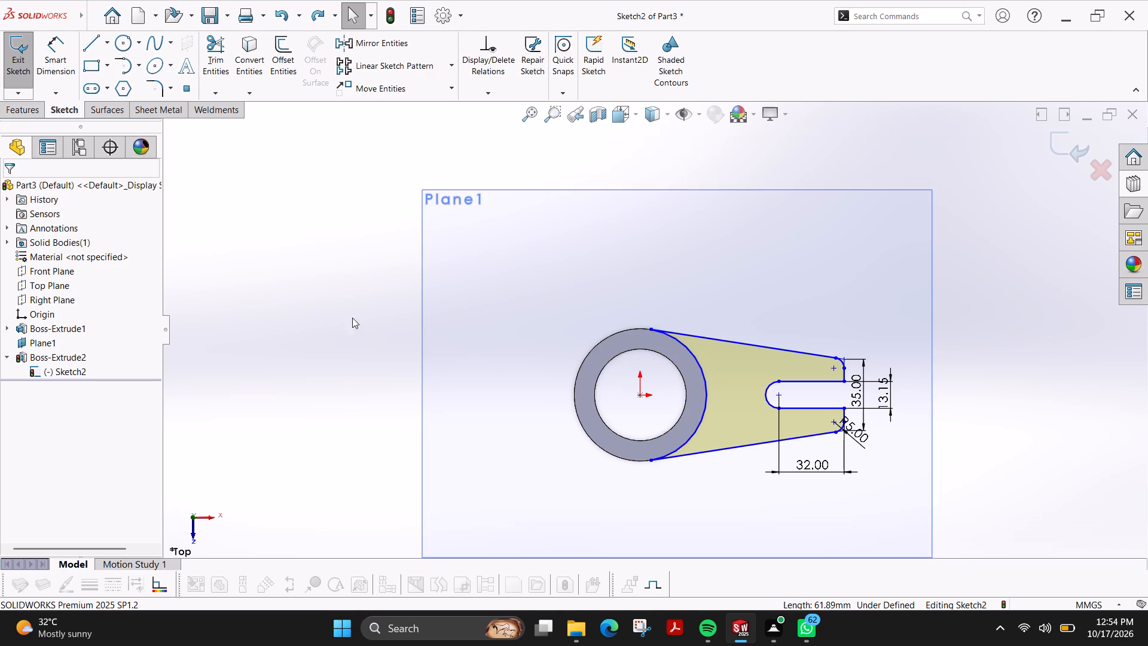
Exit the arm sketch to rebuild the extruded arm.
scroll(676, 412, down, 2)
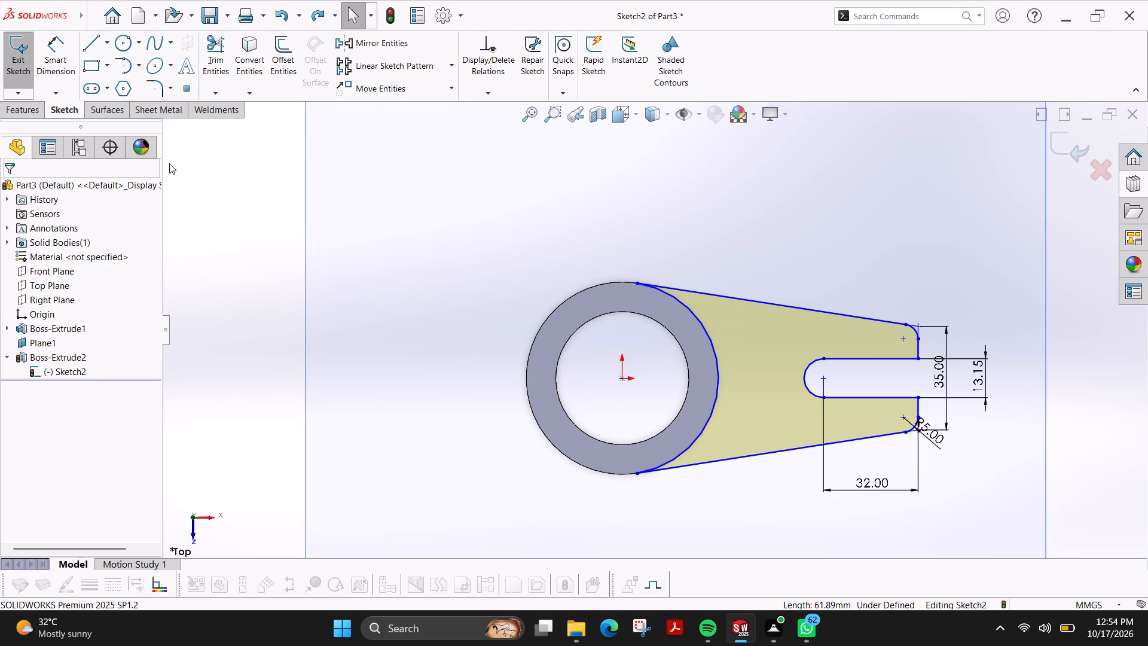
click(1062, 148)
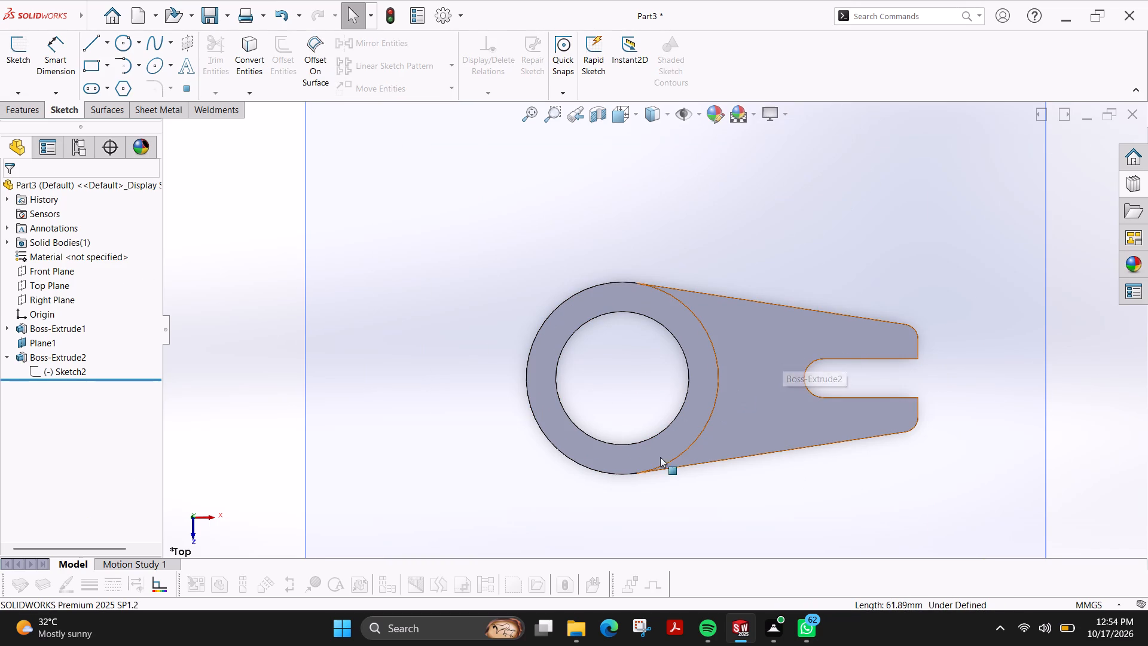
Start a sketch on Plane1 and draw a horizontal line about 82 mm long from the origin, away from the arm.
ctrl+shift+middle_drag(621, 419, 606, 326)
click(403, 386)
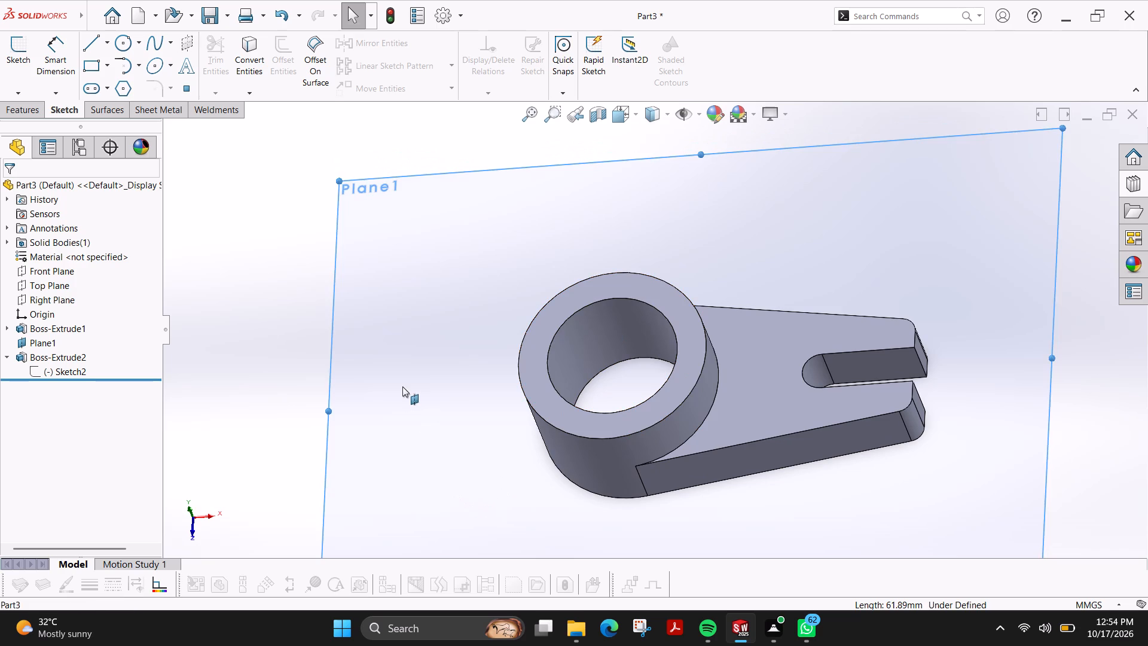
click(29, 56)
scroll(652, 330, down, 2)
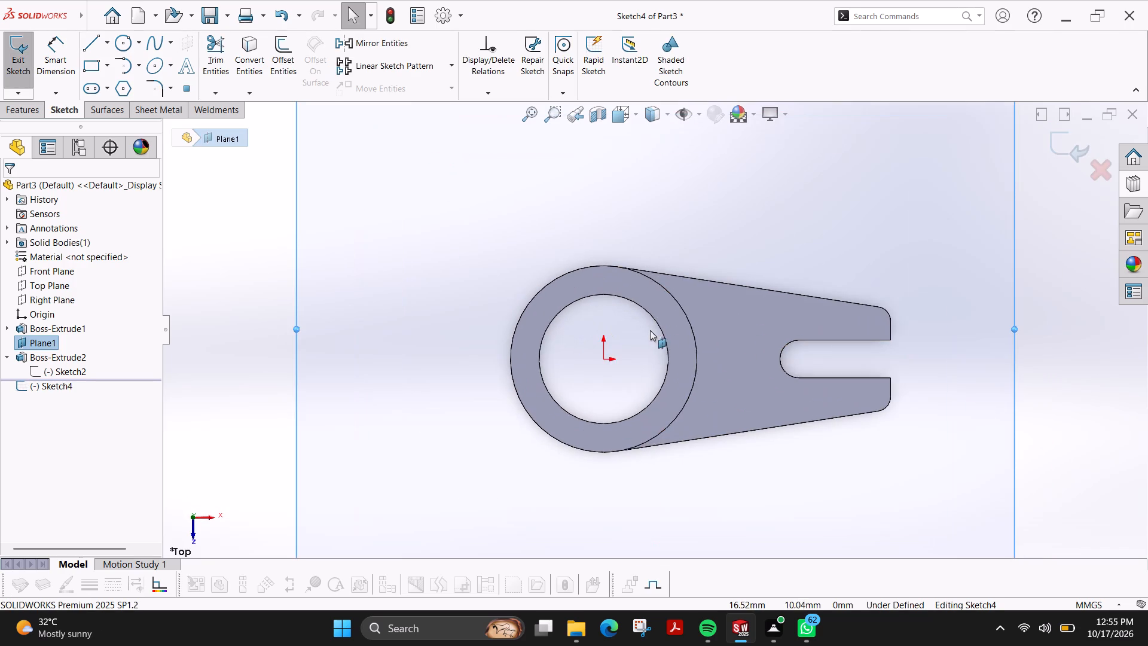
scroll(643, 361, down, 2)
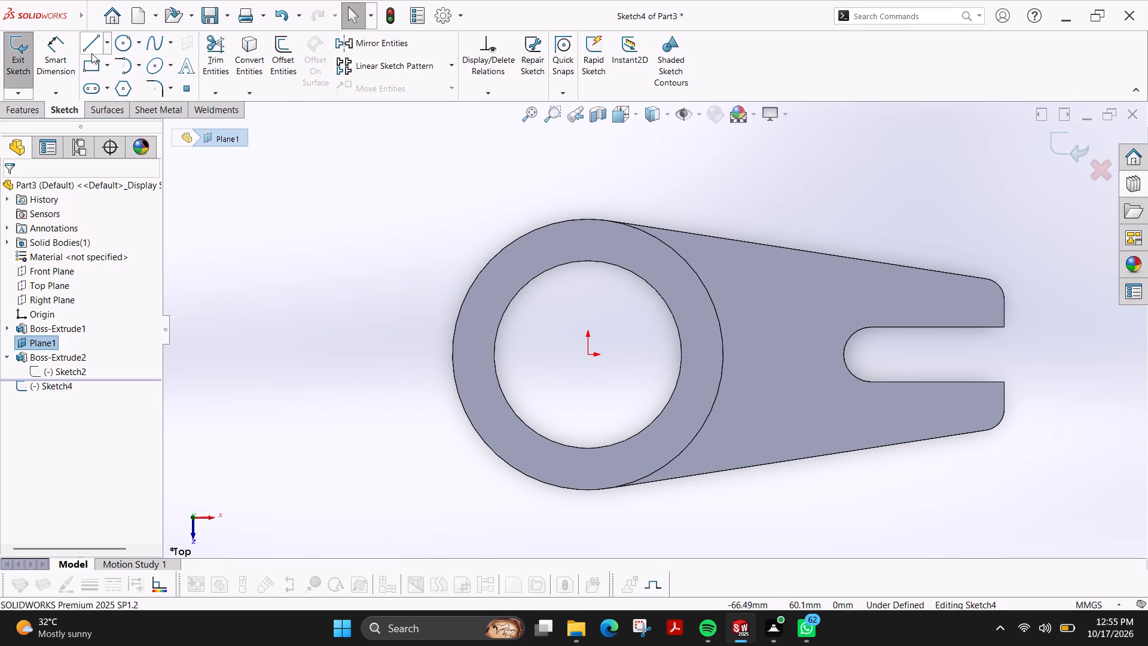
click(91, 53)
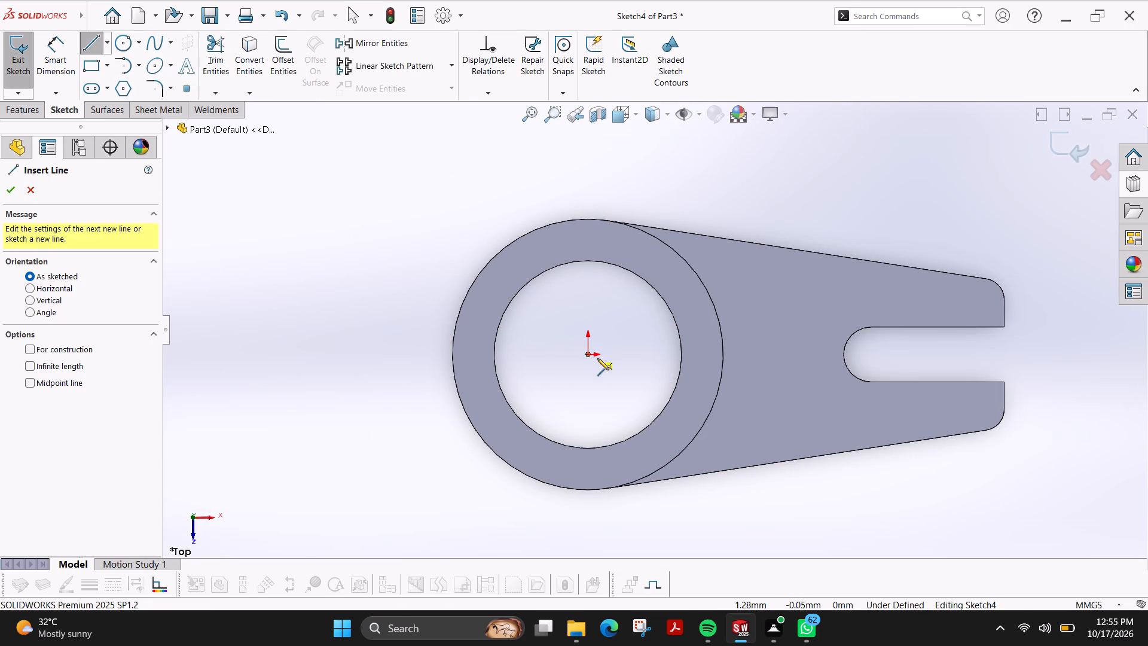
click(589, 354)
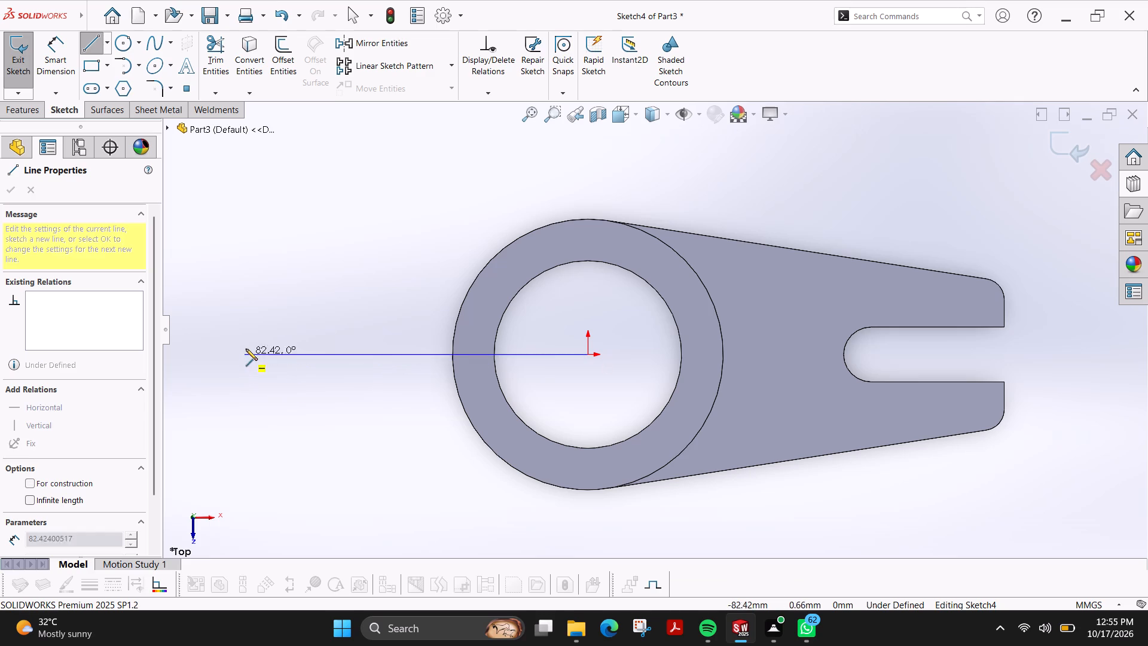
click(247, 356)
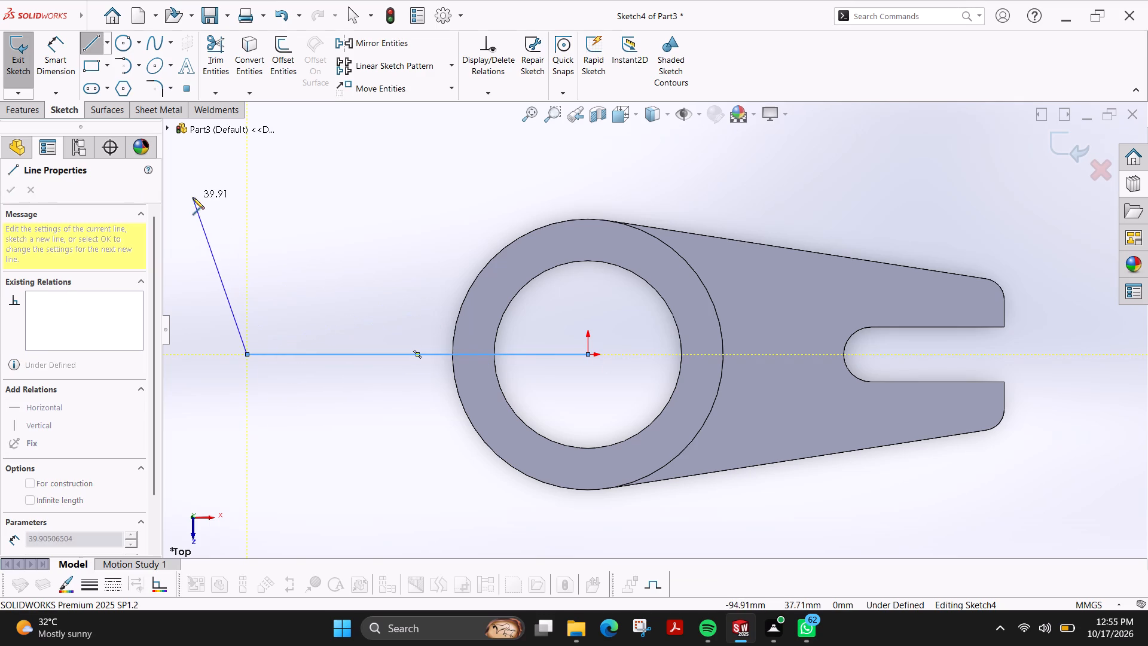
key(Escape)
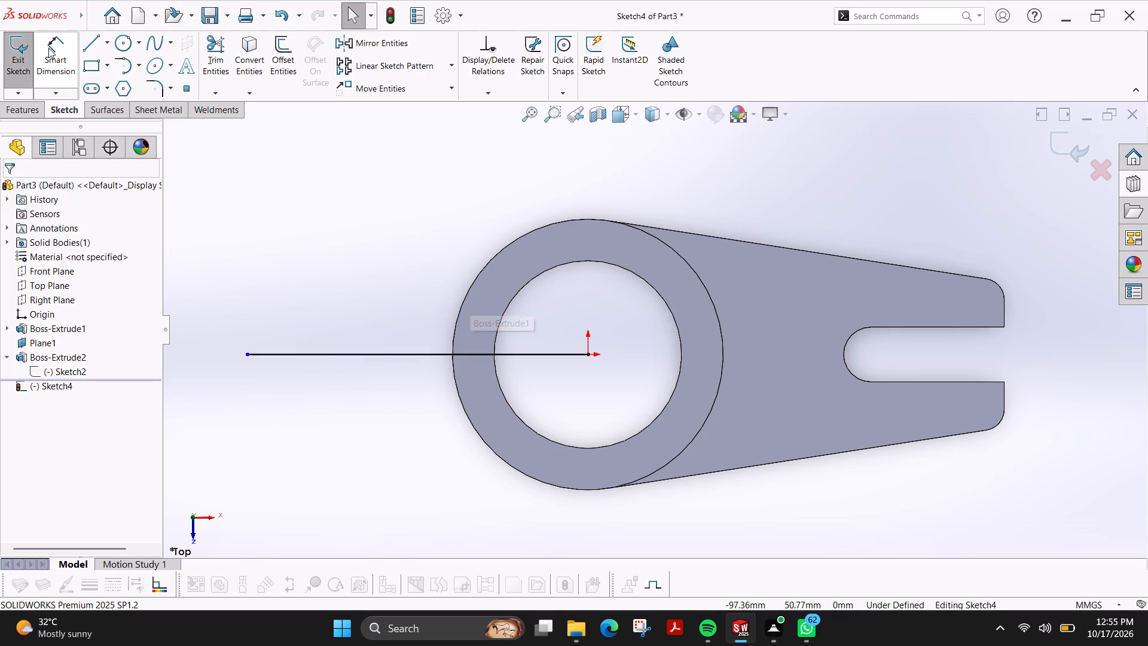
Sketch a rectangle about 37 by 30 mm centred on the horizontal line with a midpoint line as outer side, its inner side overlapping the ring.
click(85, 51)
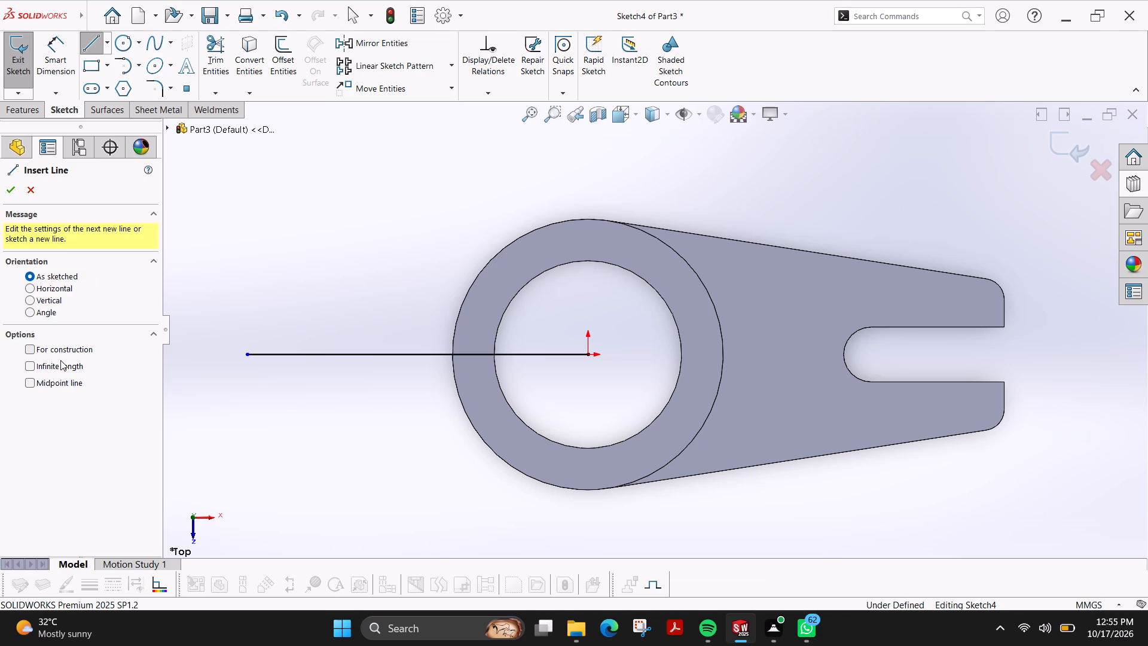
click(65, 382)
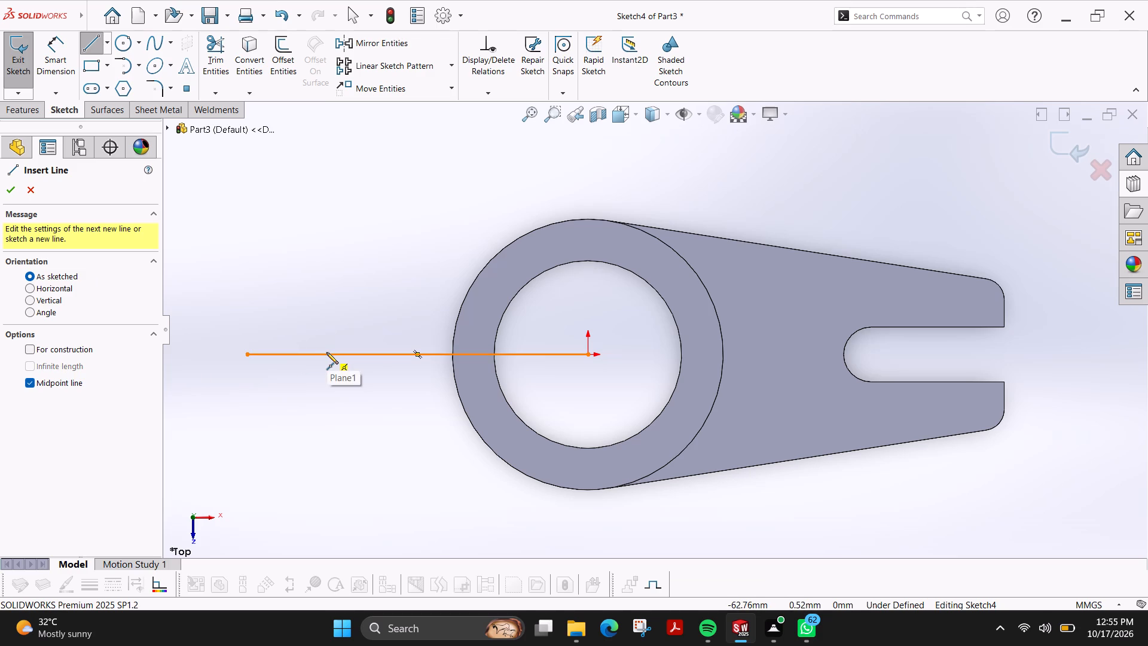
click(326, 352)
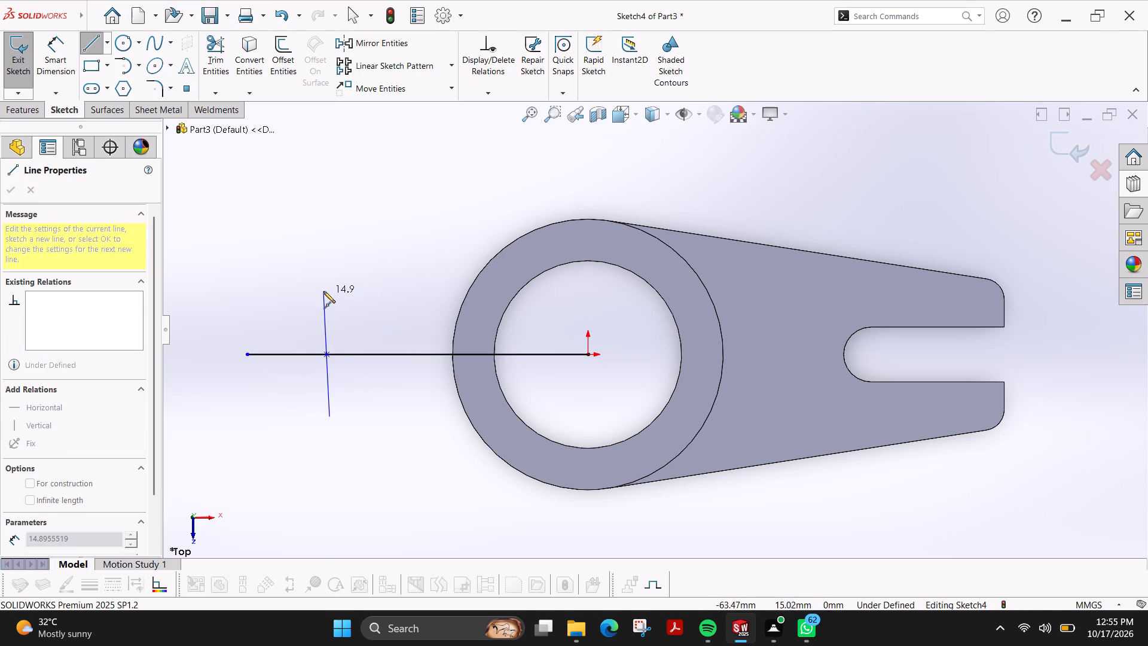
click(326, 291)
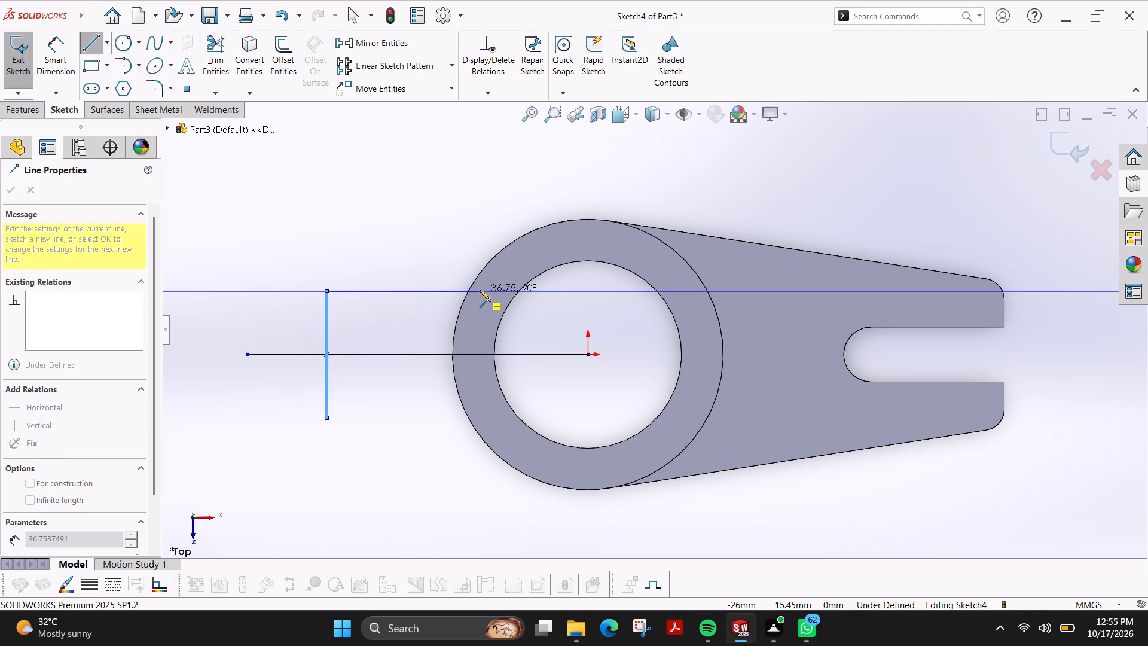
click(480, 290)
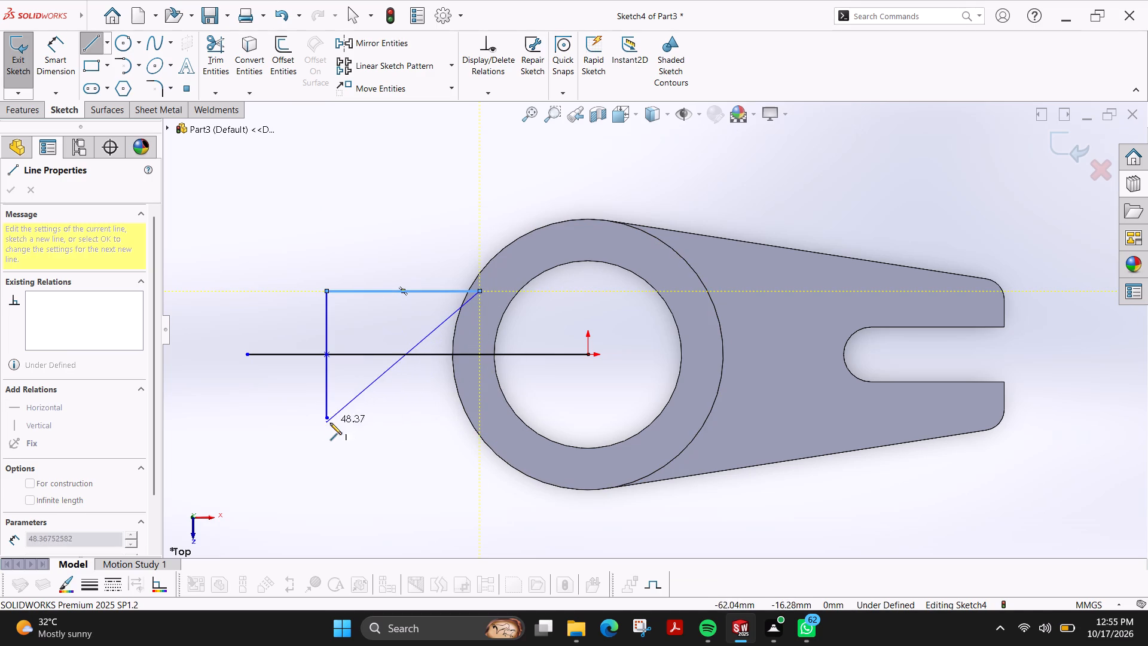
click(479, 415)
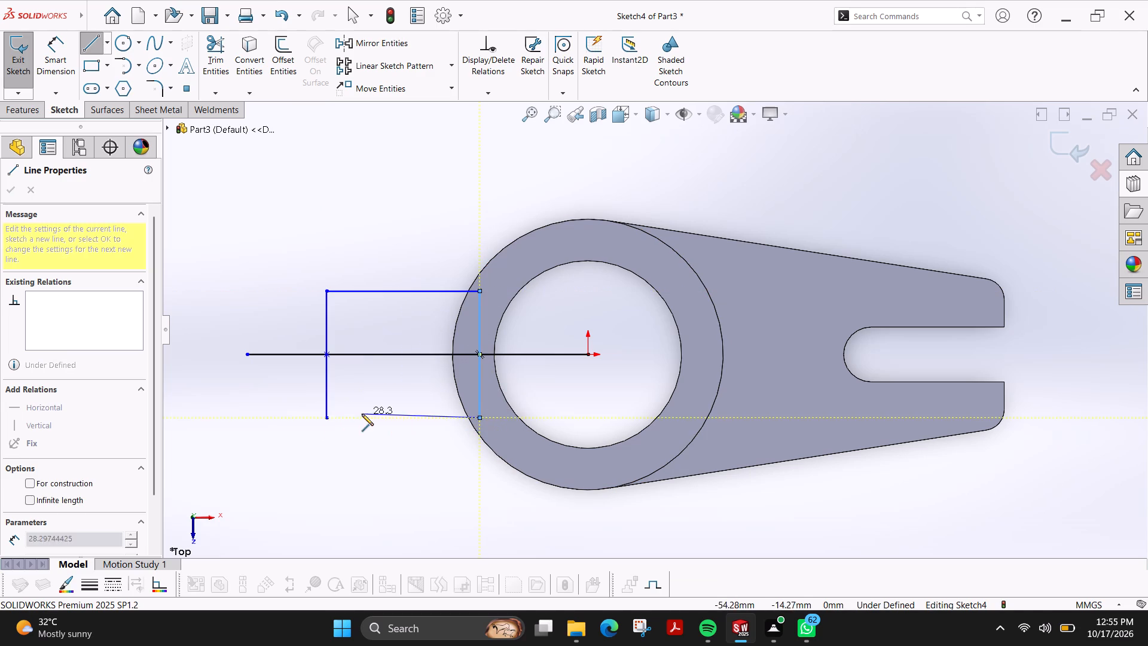
click(329, 417)
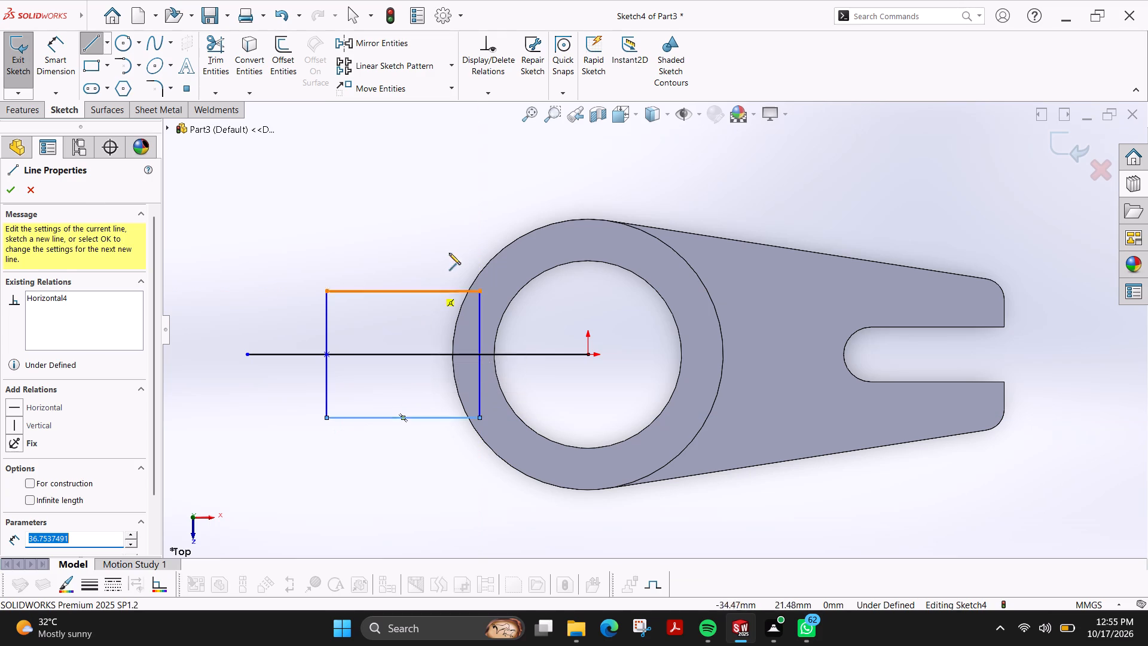
key(Escape)
Dimension the distance between the rectangle's two horizontal sides as 30 mm.
click(45, 66)
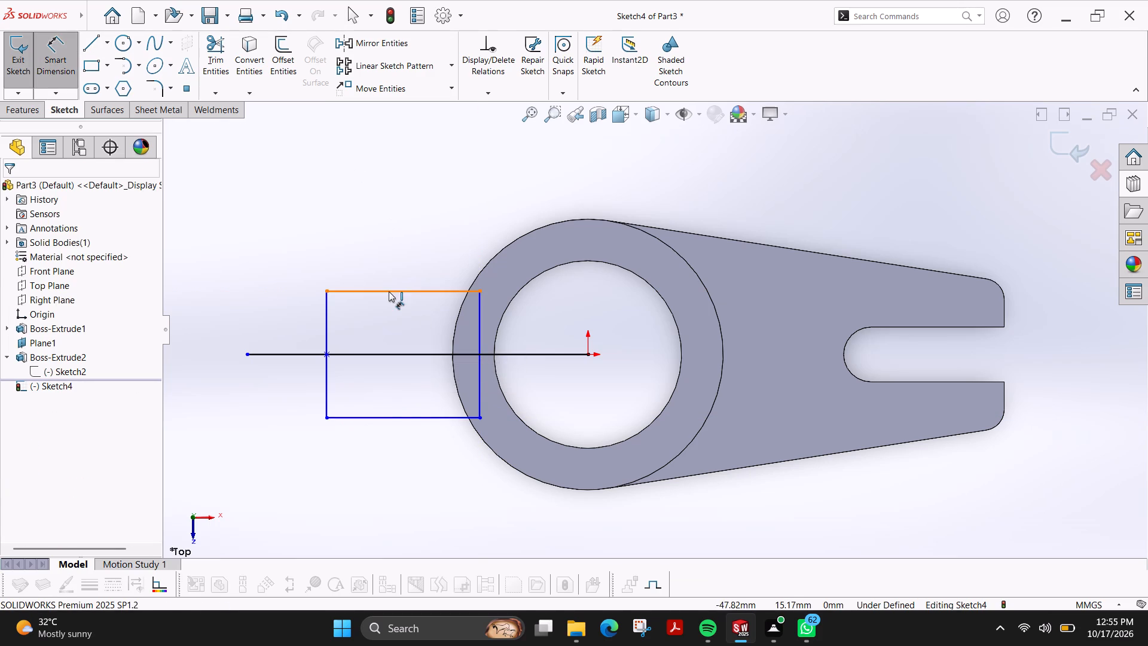
click(389, 292)
click(393, 420)
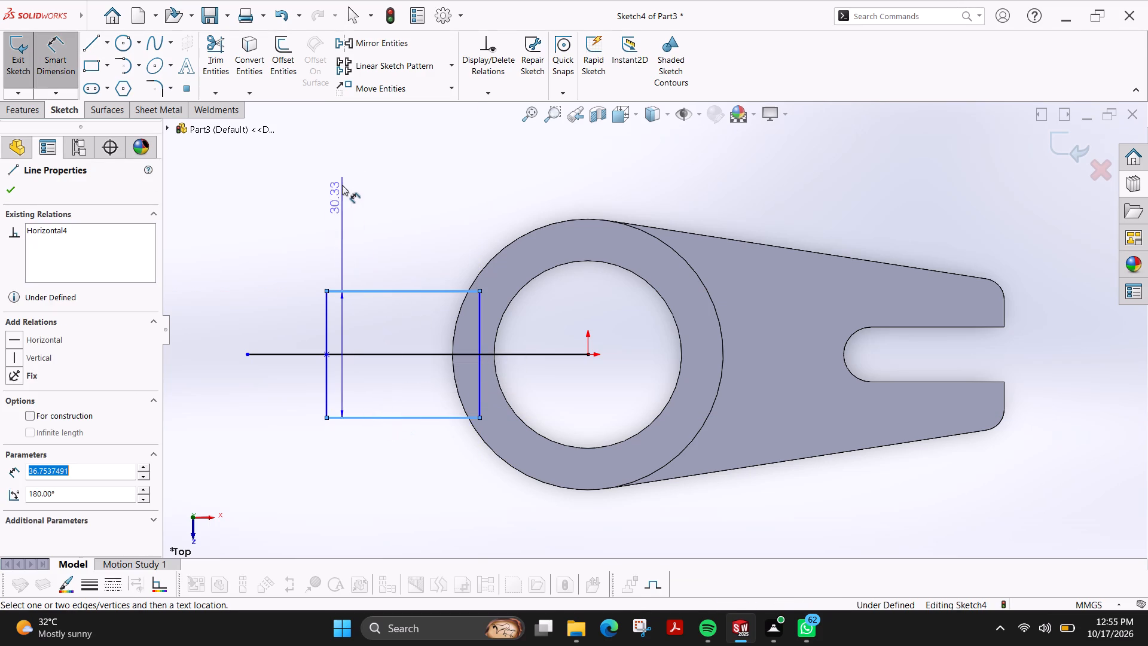
click(350, 185)
text(30)
key(Return)
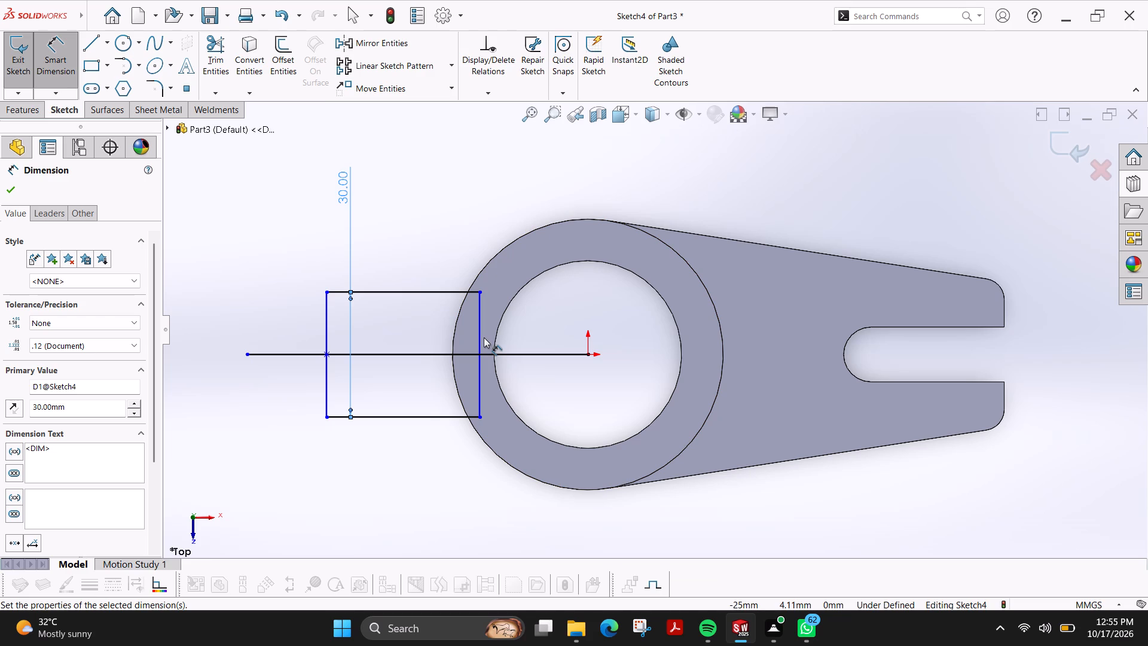
Dimension the distance from the origin to the rectangle's outer vertical side as 55 mm.
click(326, 391)
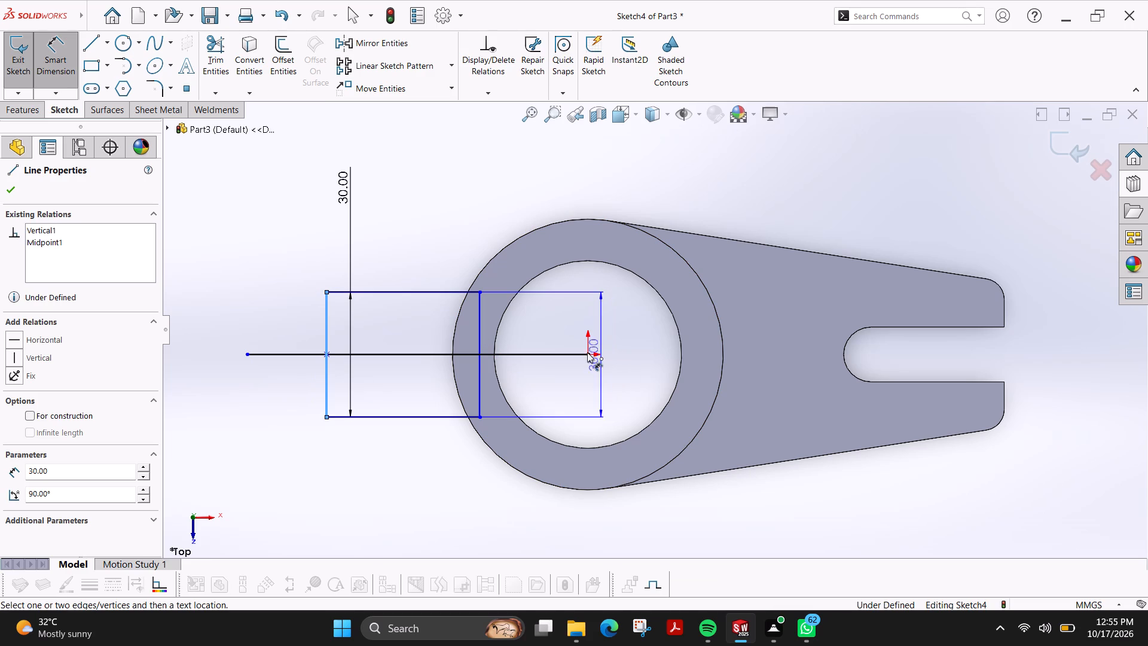
click(588, 353)
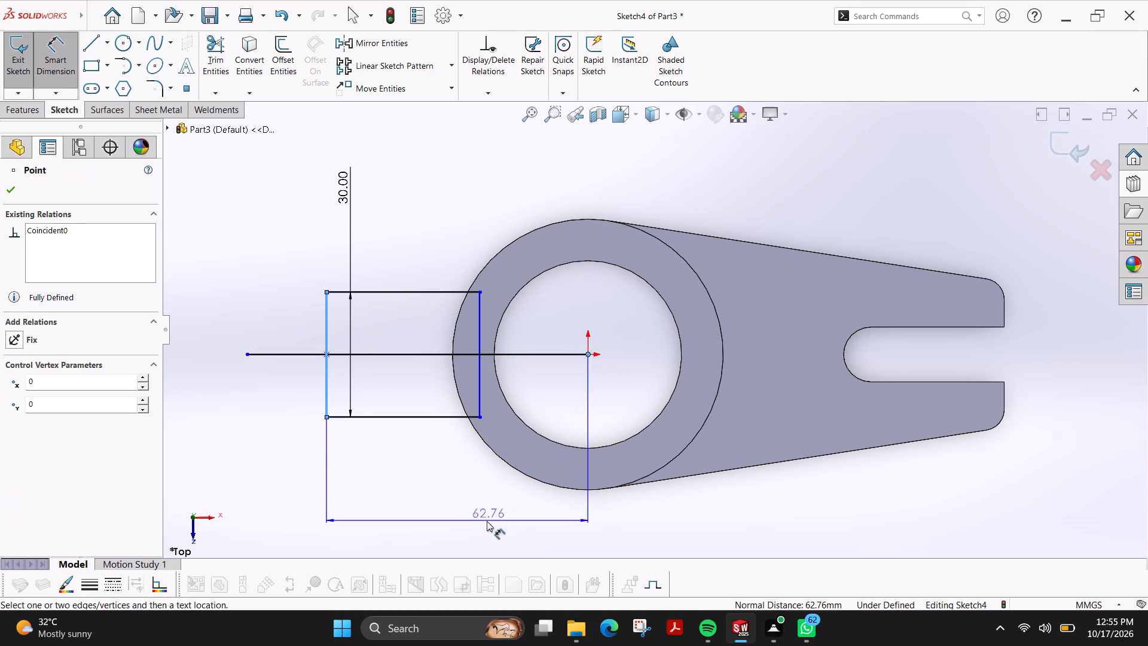
click(466, 529)
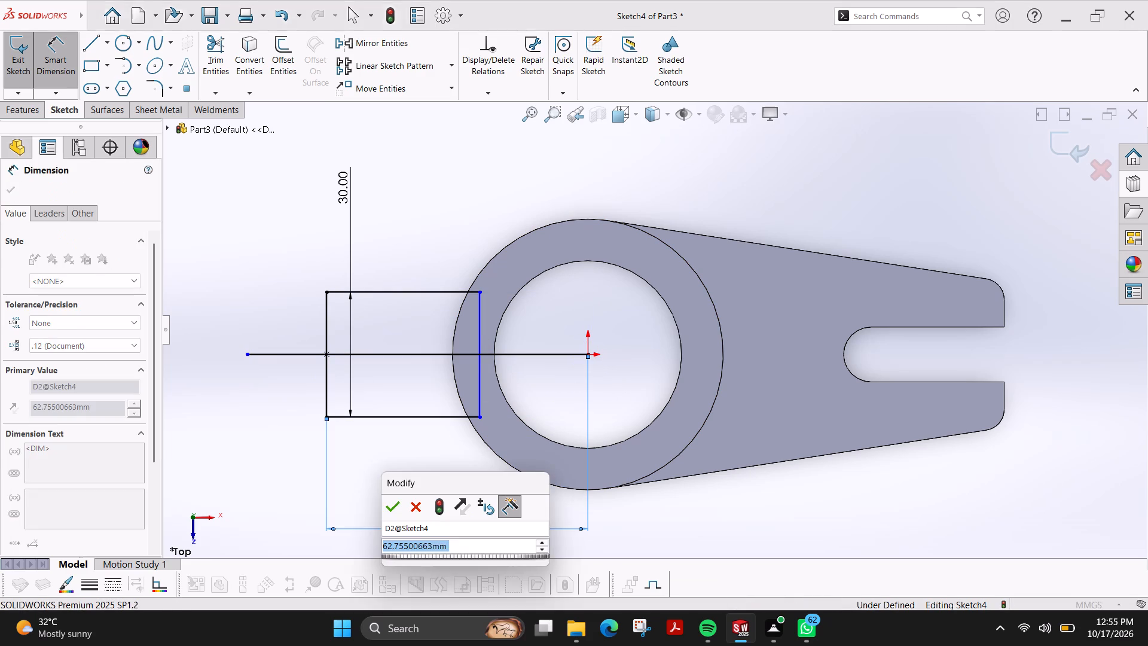
text(55)
key(Return)
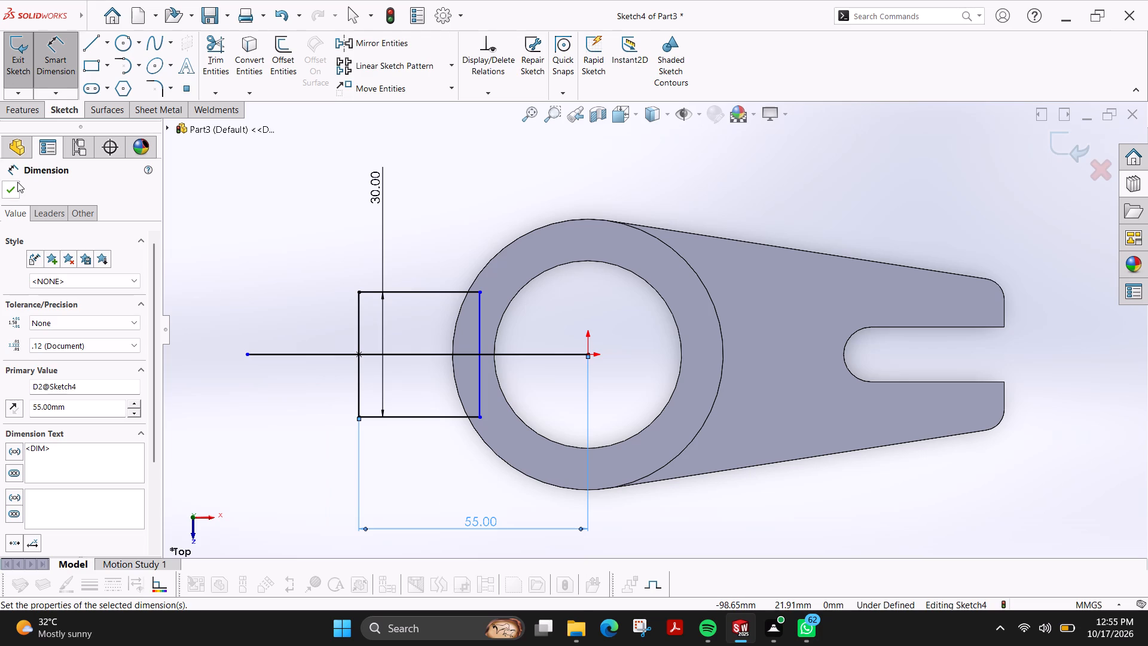
click(13, 194)
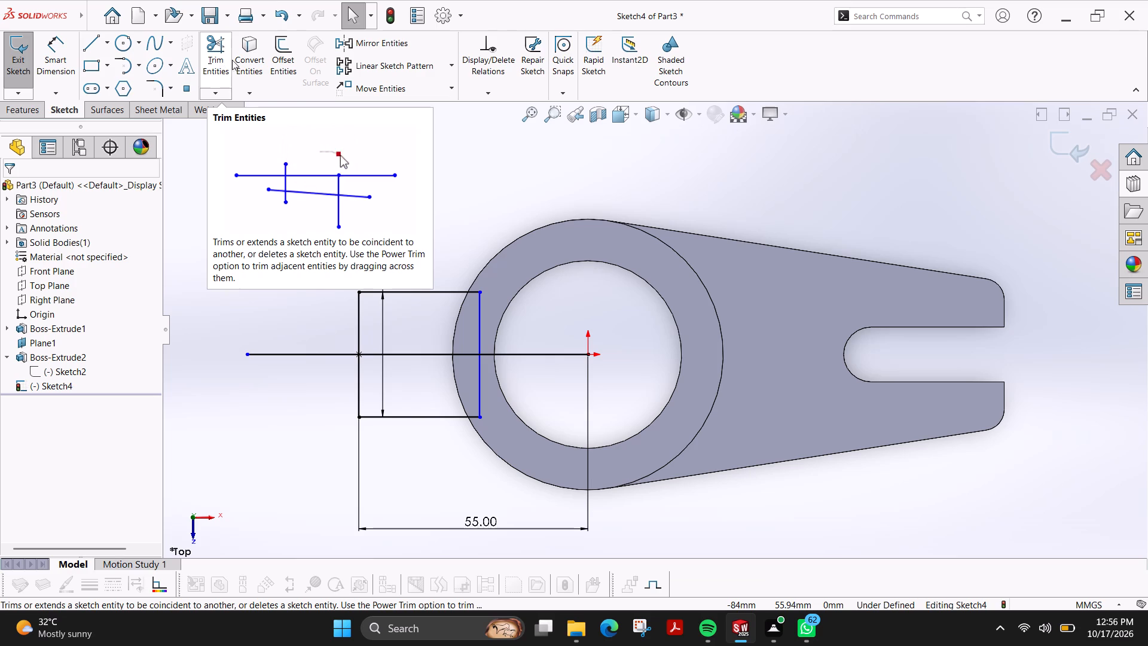
Sketch a circle centred on the origin that coincides with the ring's 32.5 mm radius outer edge.
click(128, 48)
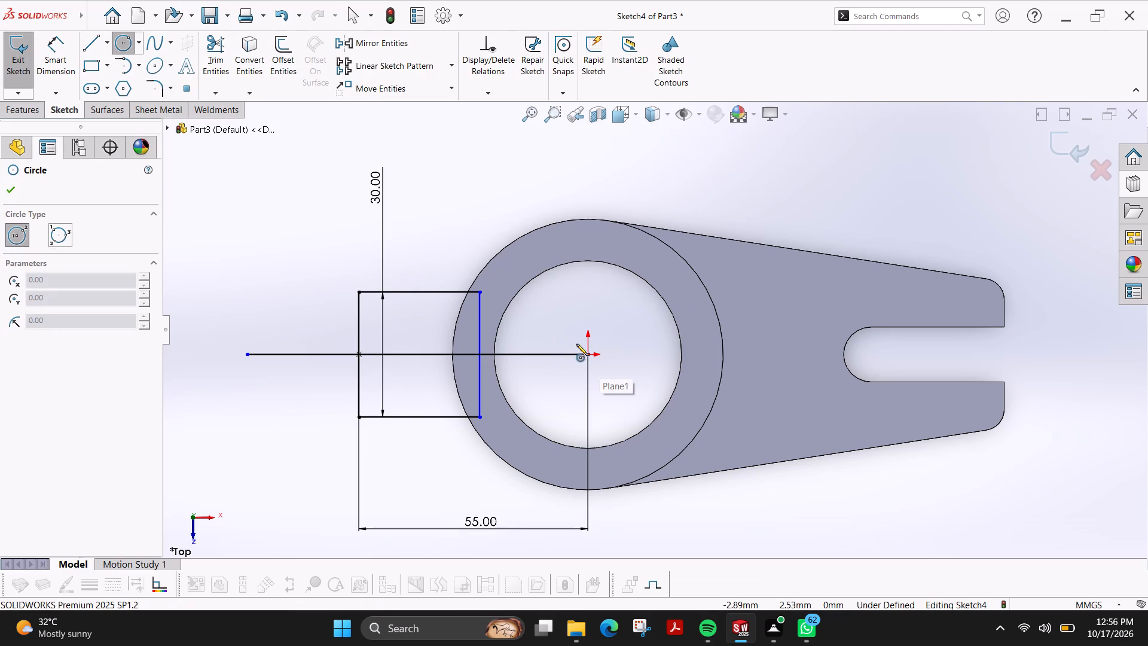
click(587, 352)
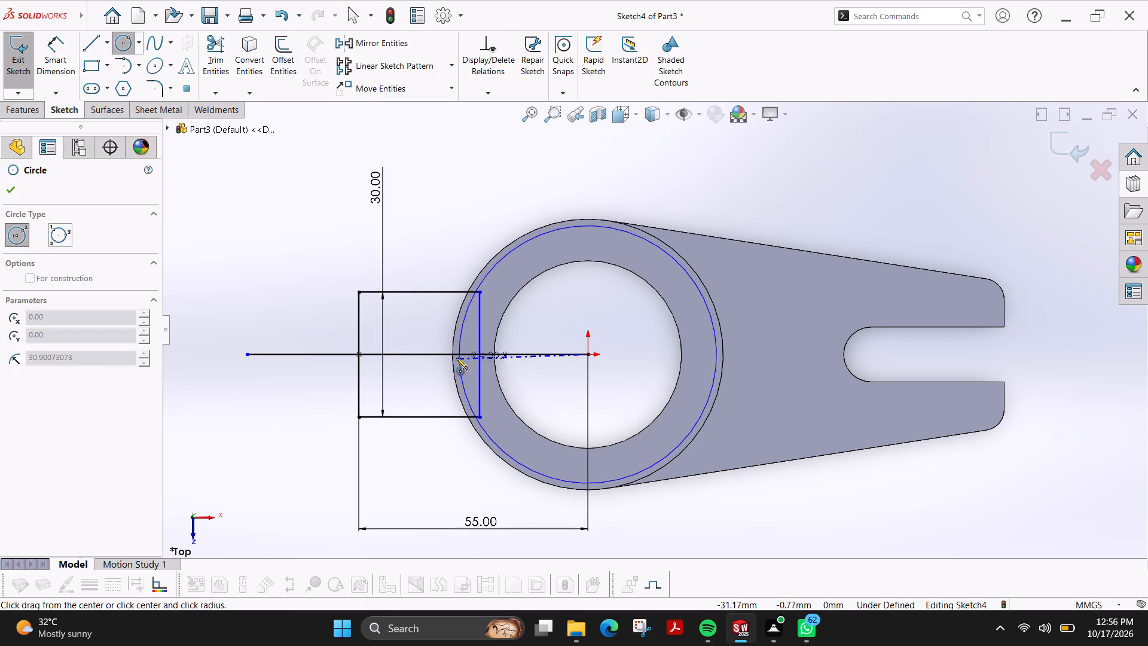
click(456, 372)
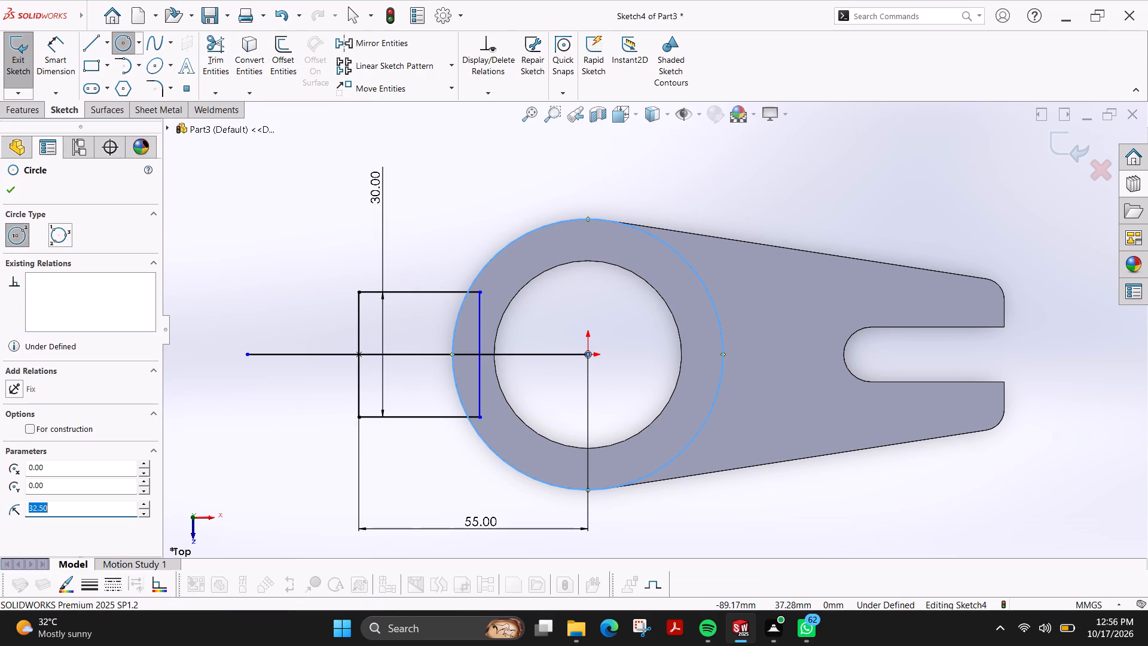
click(10, 194)
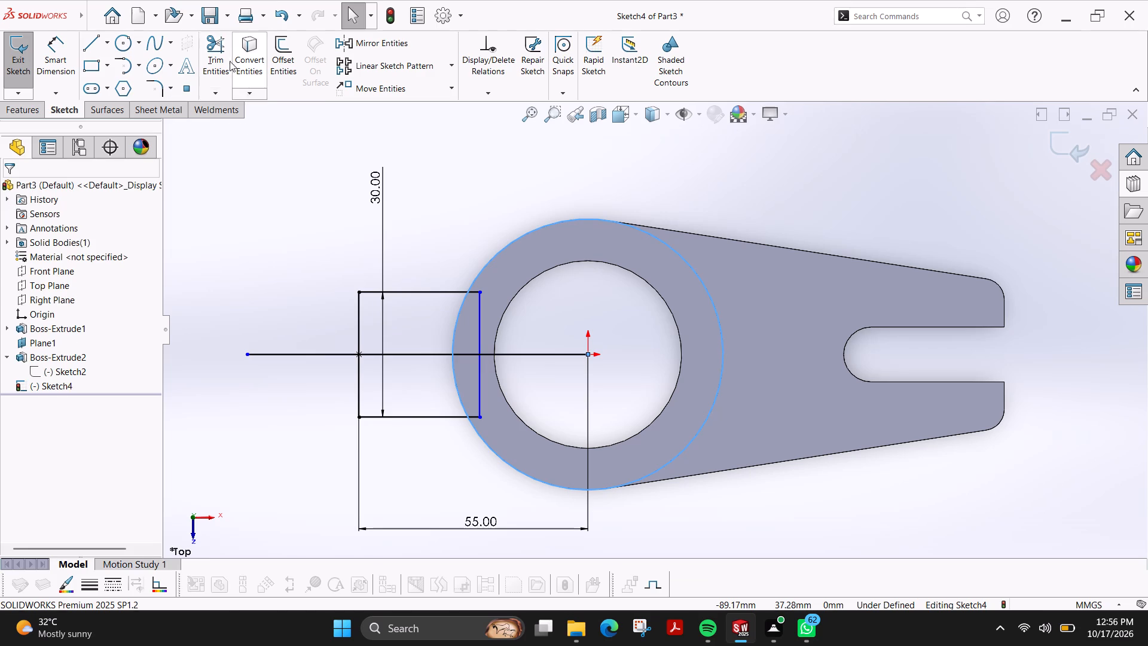
Trim the rectangle's portions inside the ring and the rest of the circle, keeping only the arc that closes the block profile.
click(216, 68)
scroll(518, 340, down, 3)
drag(487, 319, 468, 340)
drag(467, 392, 500, 440)
scroll(487, 482, down, 4)
drag(495, 399, 511, 432)
scroll(477, 260, up, 4)
scroll(590, 167, down, 3)
drag(587, 149, 554, 206)
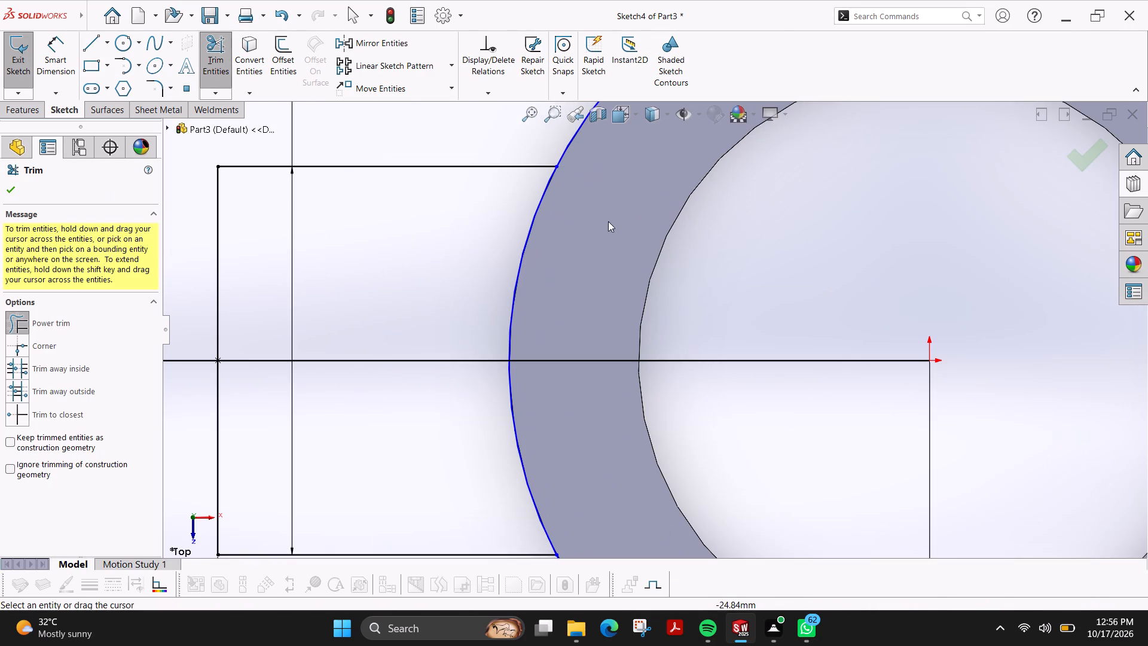
scroll(608, 221, up, 3)
drag(603, 174, 654, 218)
scroll(678, 294, up, 3)
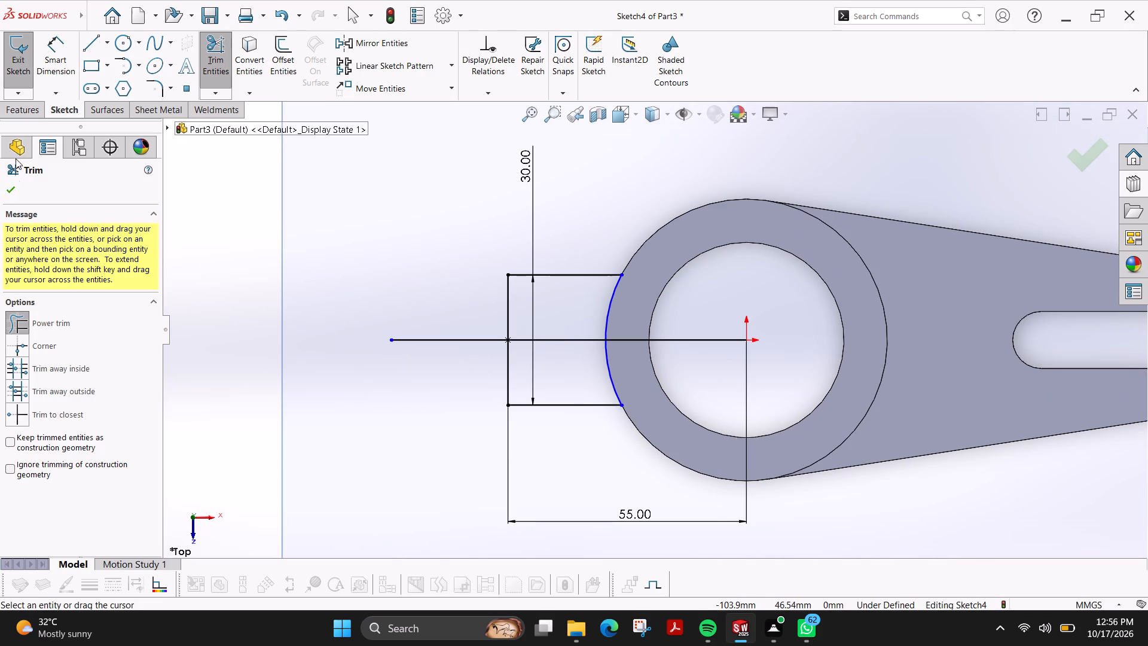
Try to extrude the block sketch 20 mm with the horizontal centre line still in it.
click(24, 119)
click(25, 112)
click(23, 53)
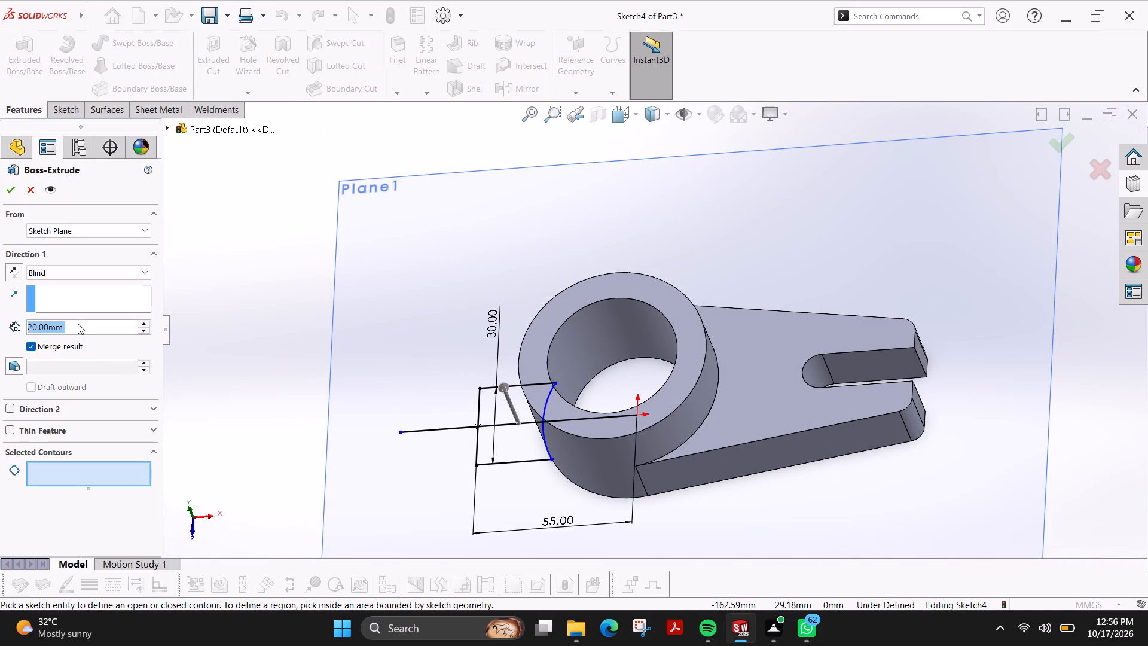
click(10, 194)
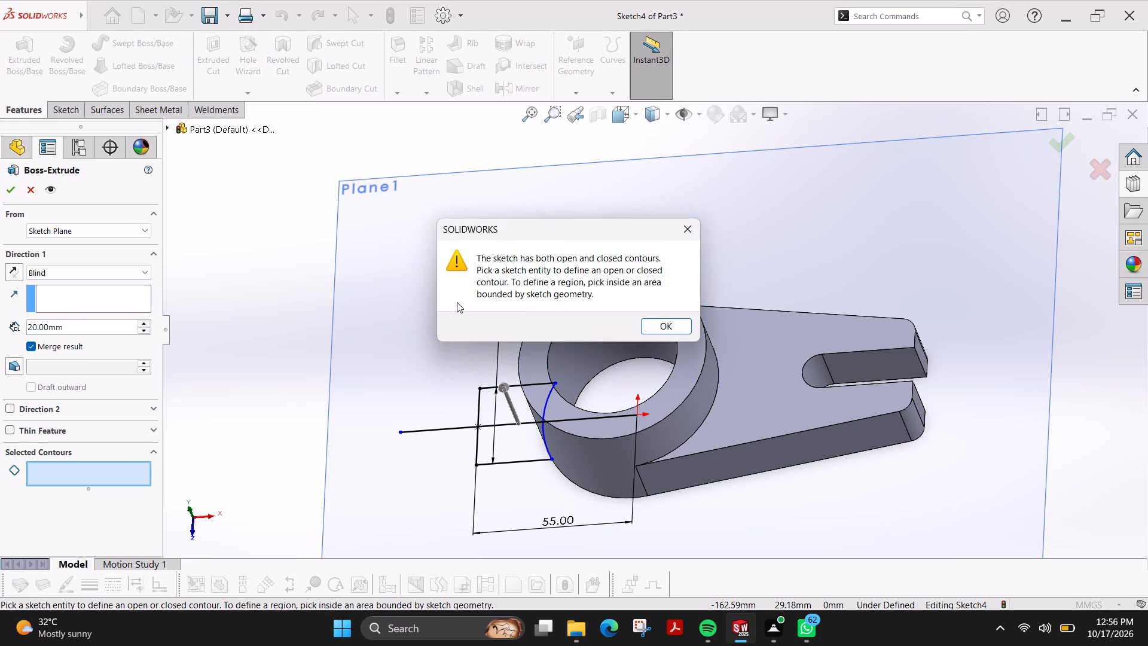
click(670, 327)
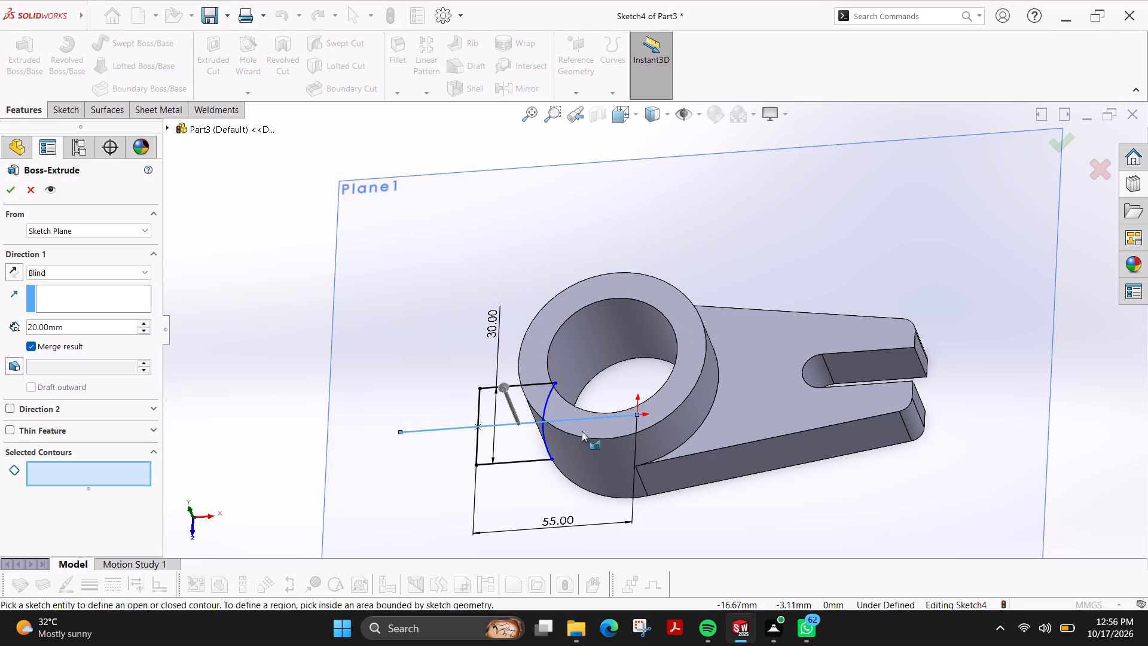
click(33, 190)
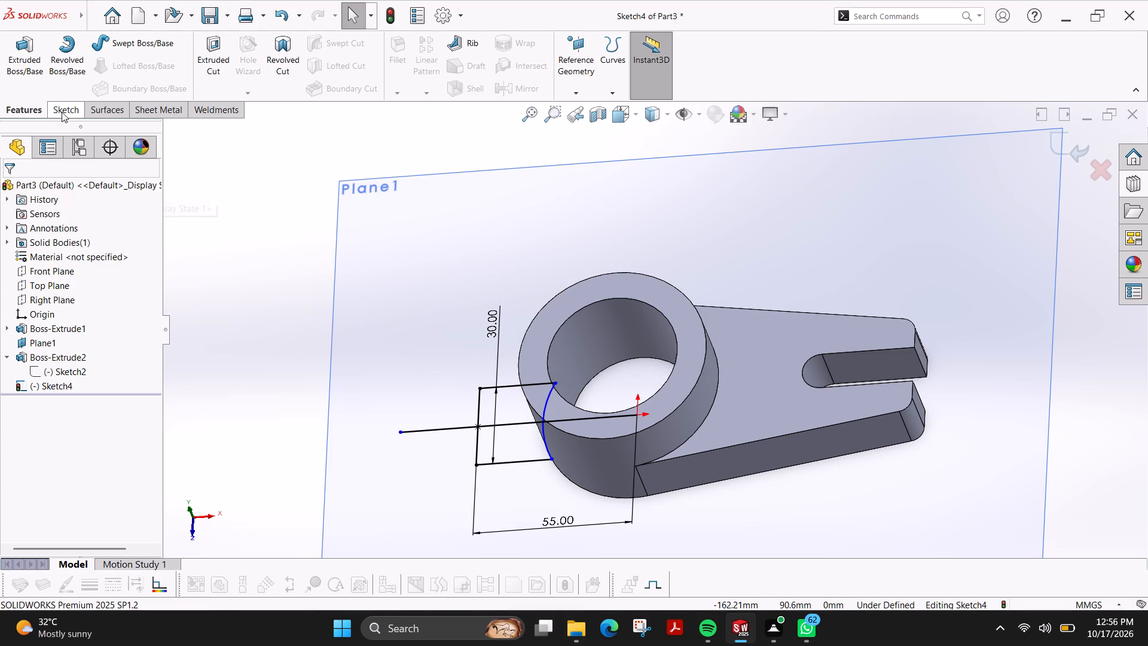
Delete the horizontal centre line running from the origin through the block profile.
click(62, 109)
scroll(572, 430, down, 4)
click(445, 392)
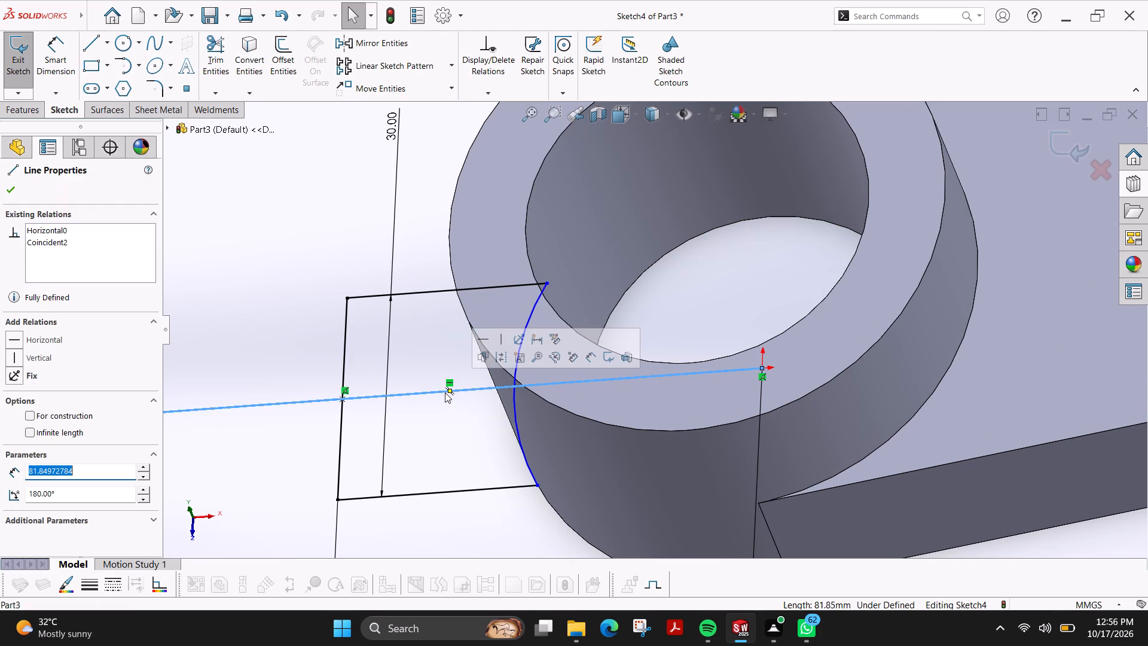
key(Delete)
scroll(445, 392, up, 3)
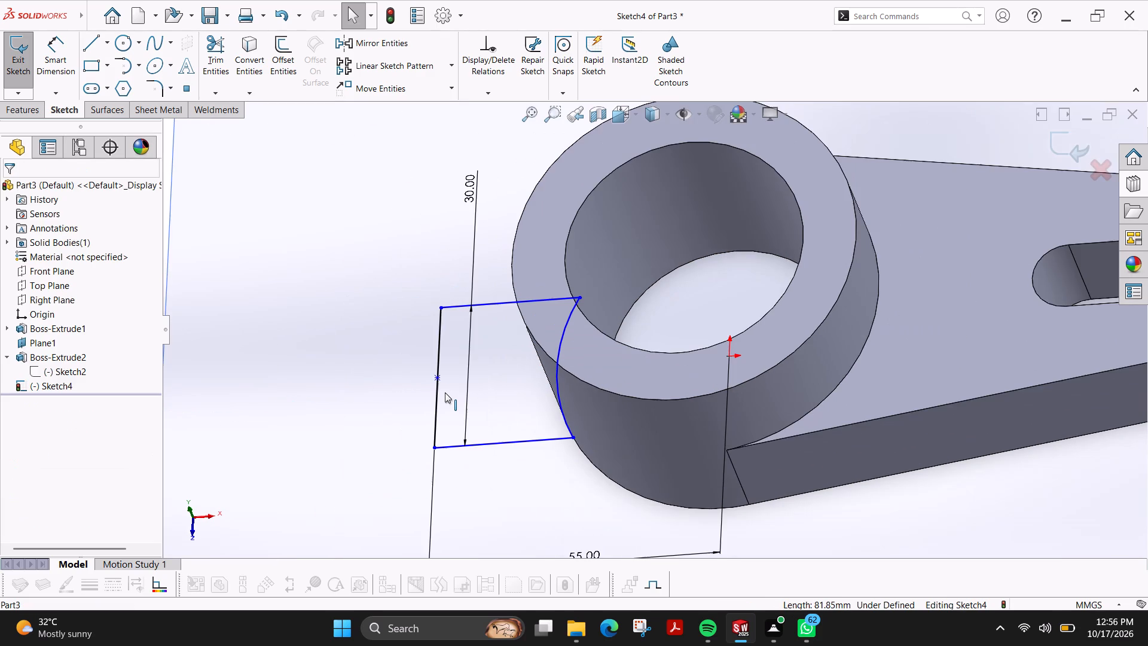
Extrude the closed block profile 20 mm blind from Plane1, merged with the existing body.
click(22, 117)
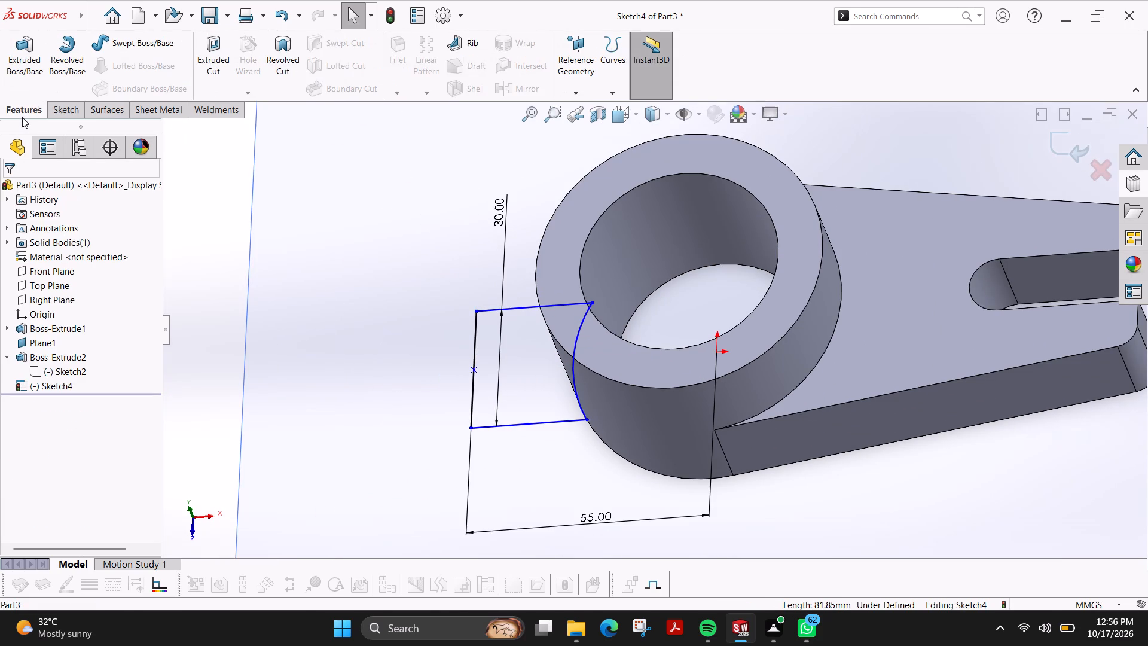
click(29, 55)
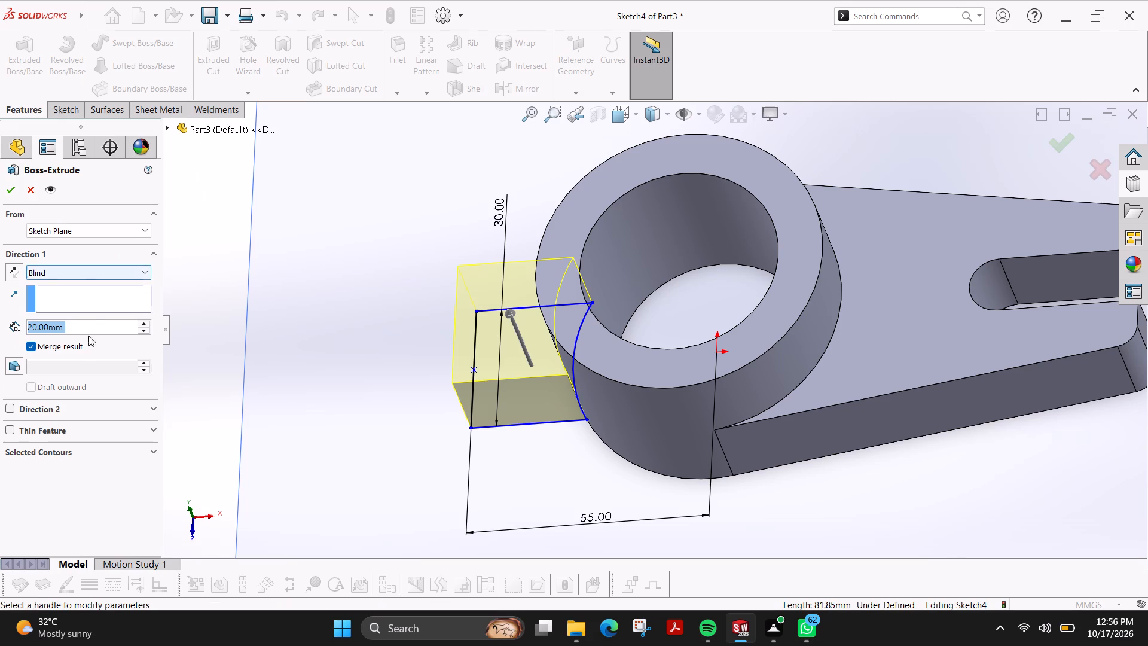
click(17, 188)
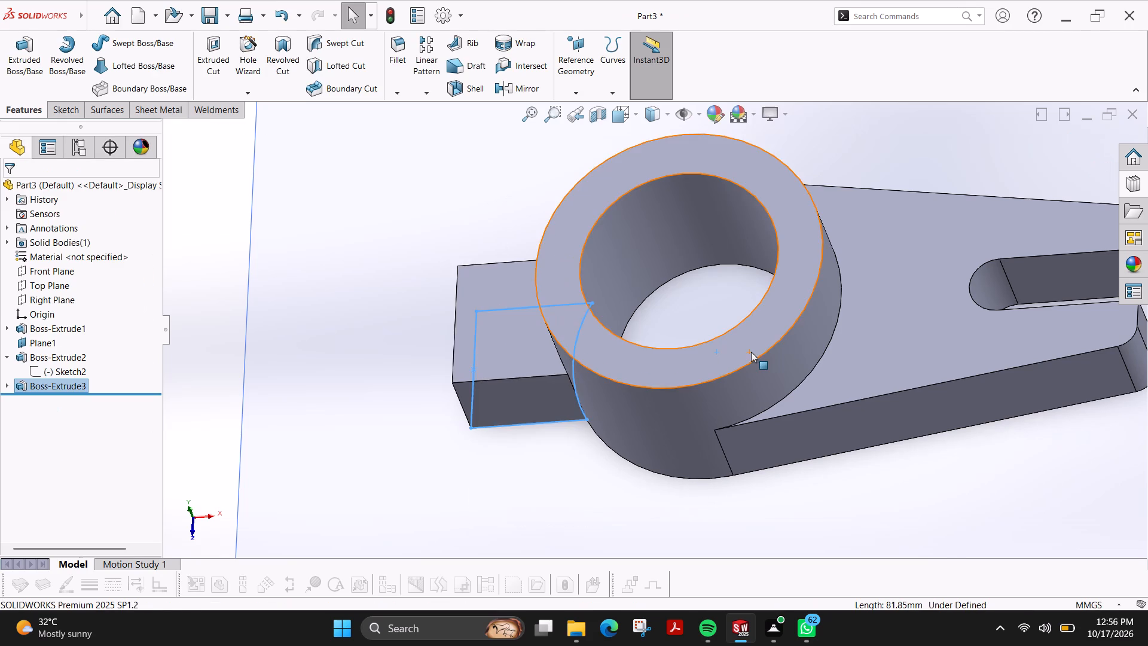
scroll(751, 352, up, 3)
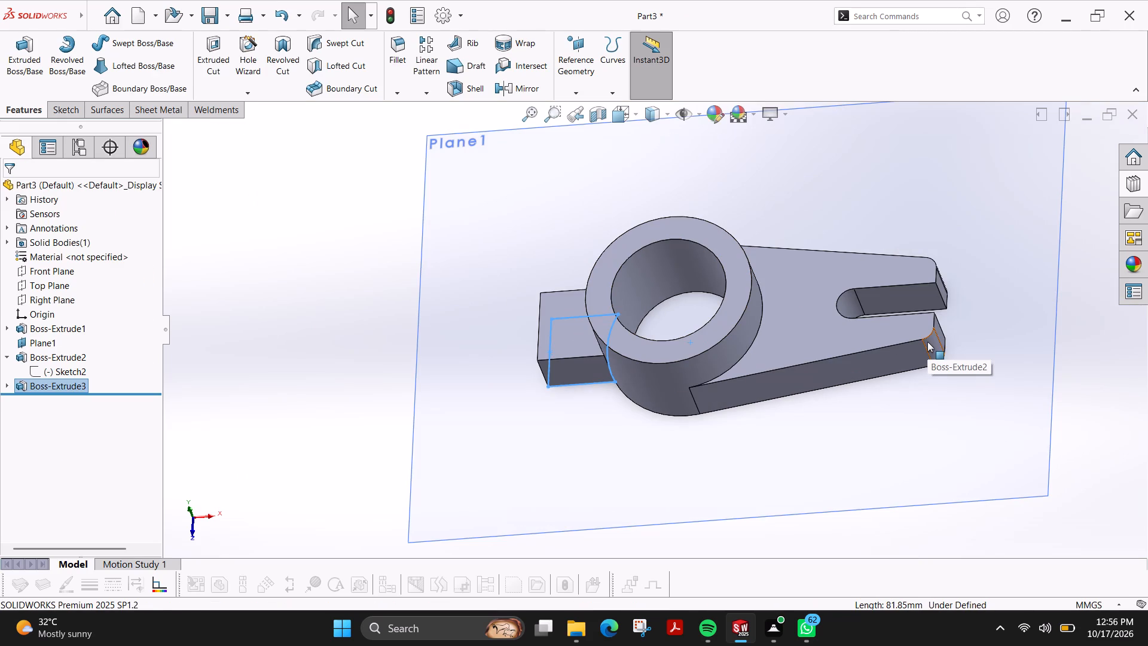
key(Escape)
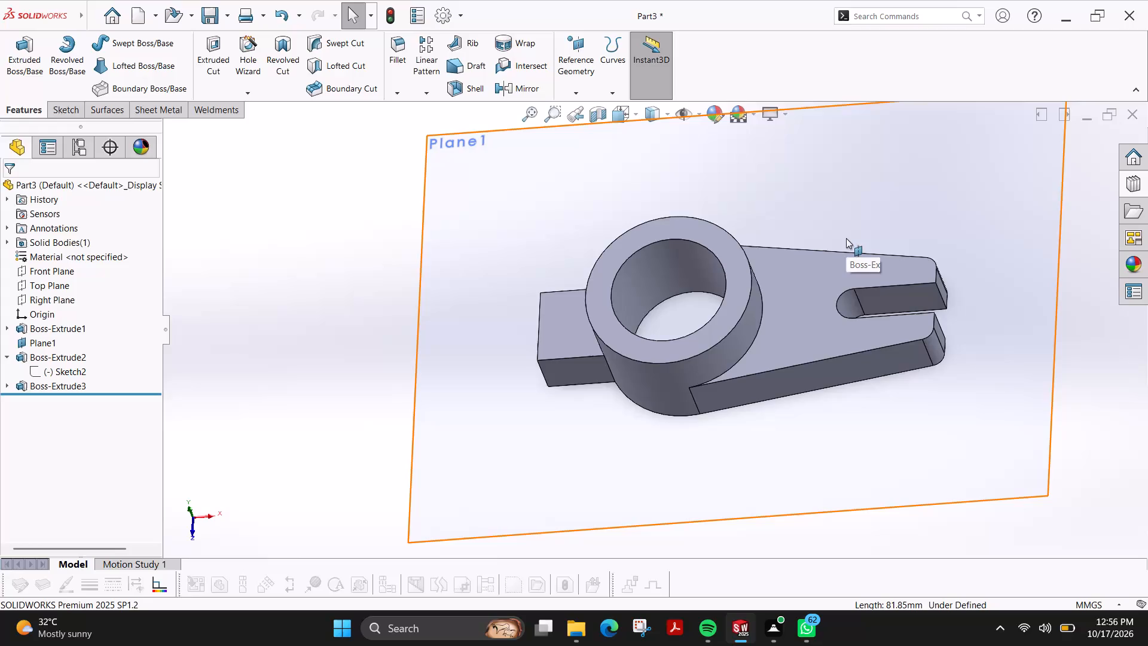
Hide Plane1 in the model view.
right_click(910, 197)
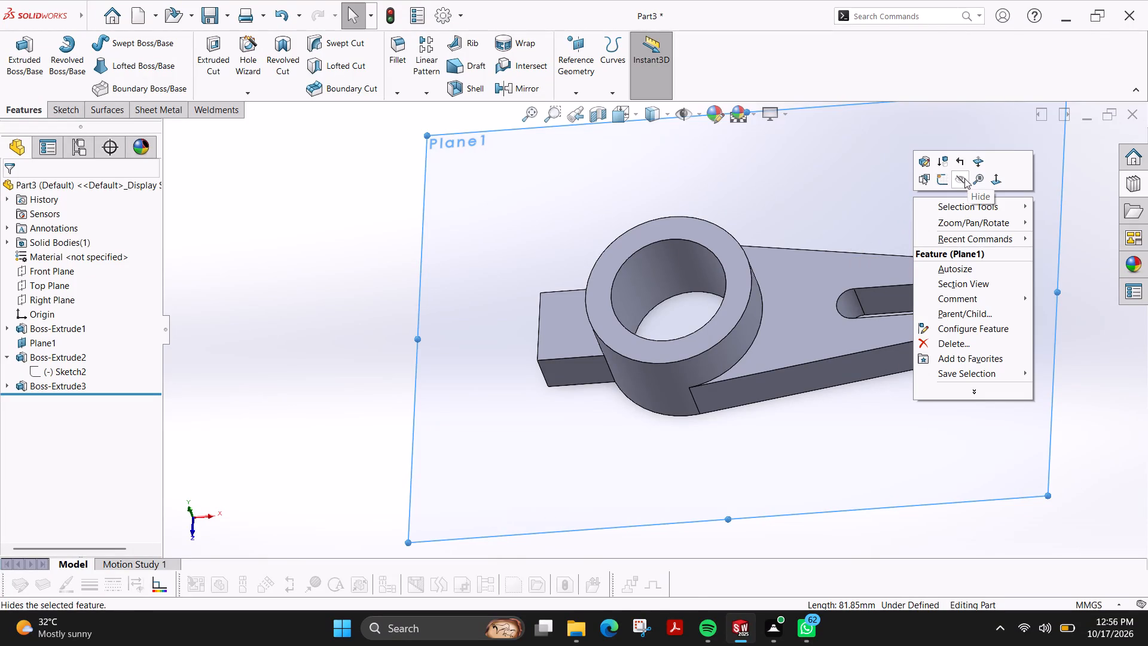
click(961, 178)
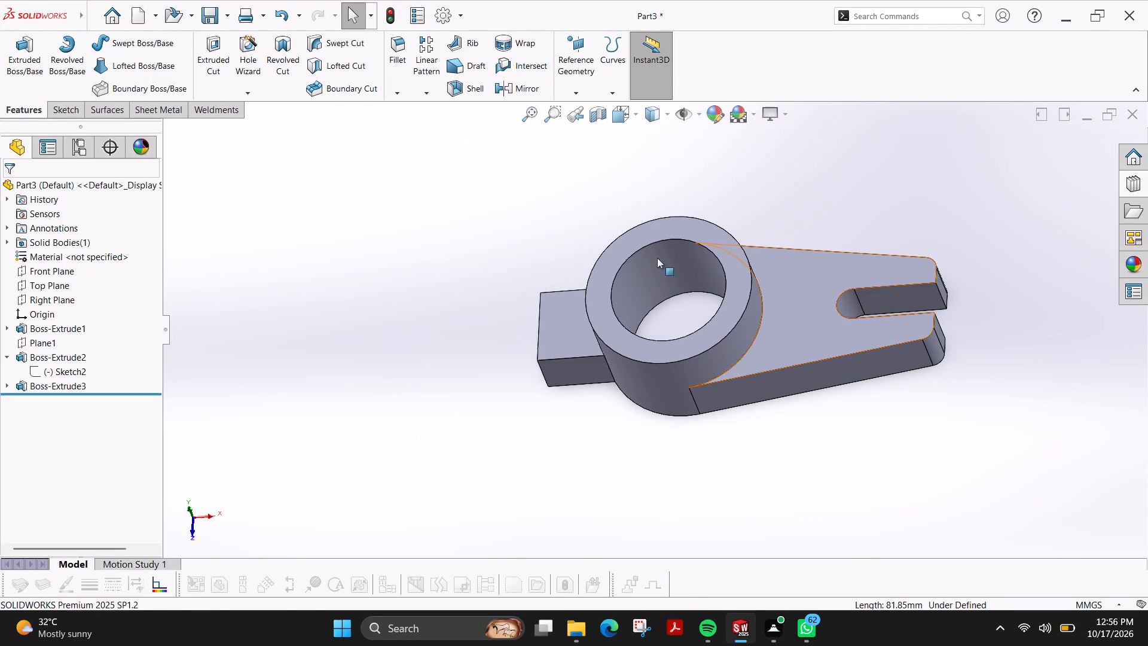
Orient the finished model to the isometric view.
click(615, 118)
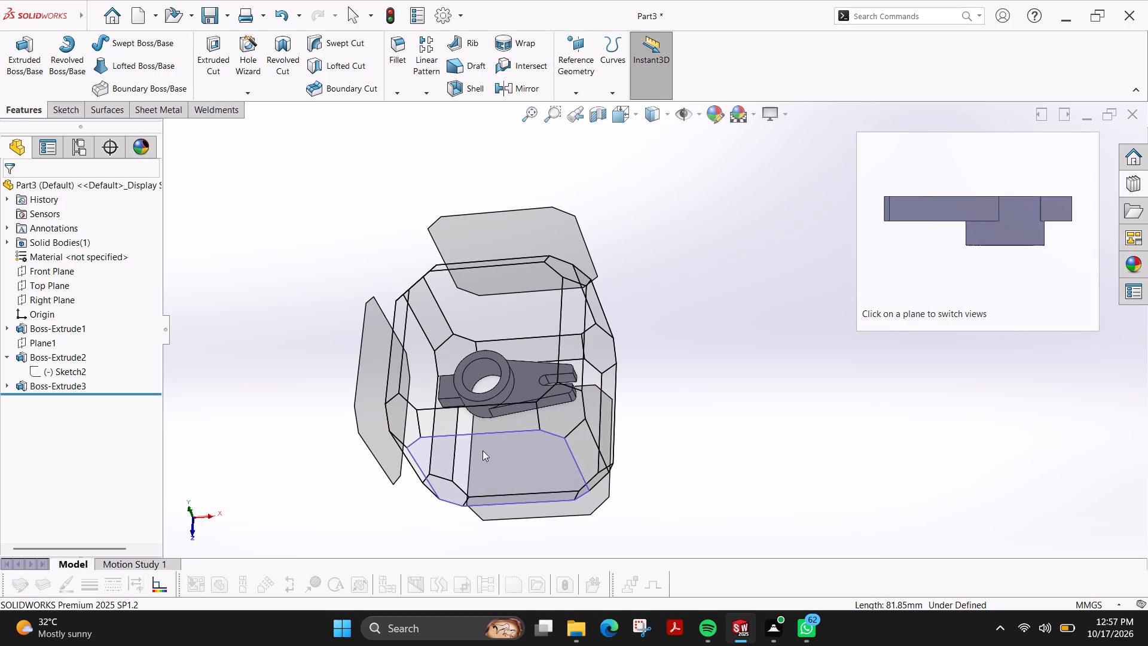
middle_drag(483, 446, 483, 386)
middle_drag(481, 380, 477, 354)
middle_drag(429, 528, 441, 517)
middle_click(441, 511)
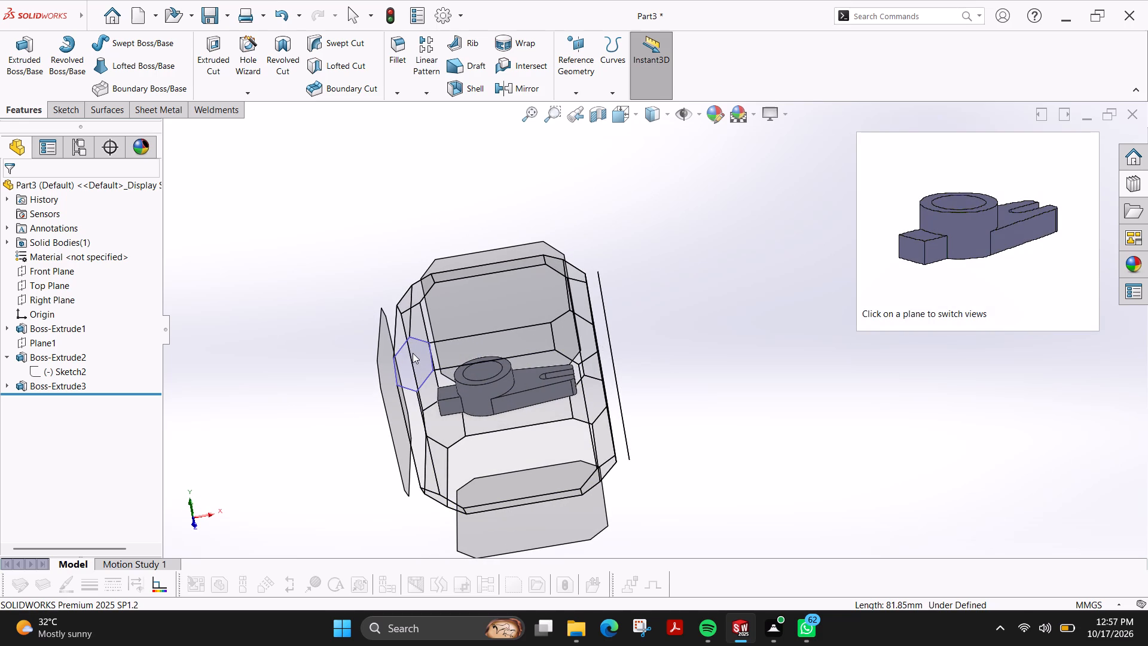
middle_drag(420, 355, 436, 367)
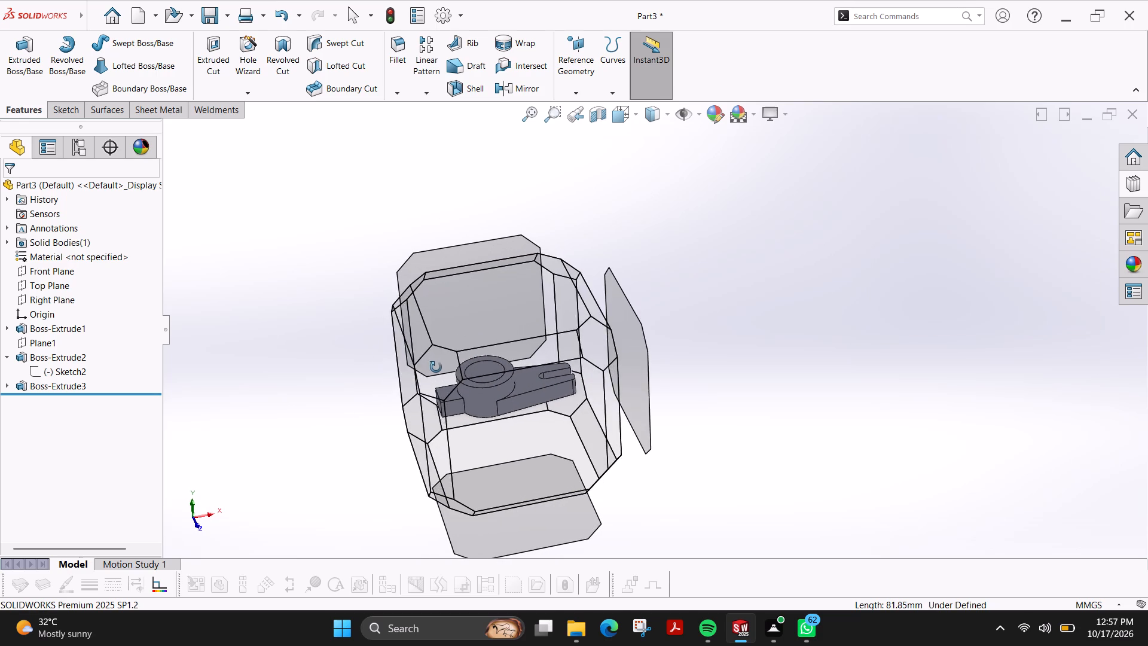
middle_drag(436, 367, 378, 328)
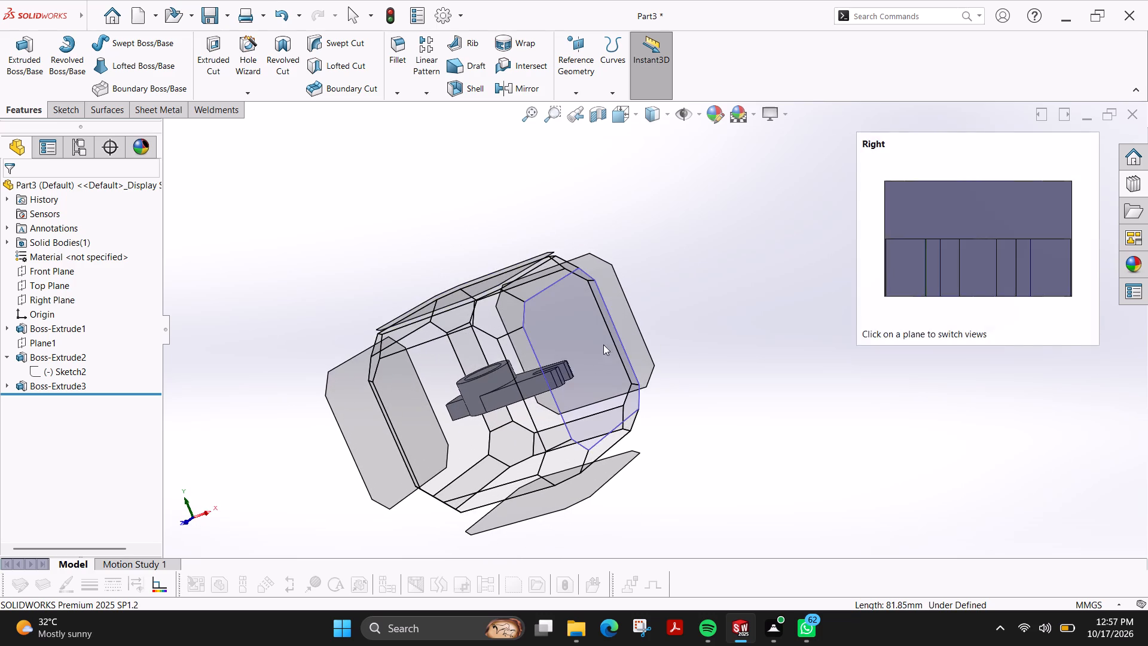
middle_drag(606, 339, 603, 418)
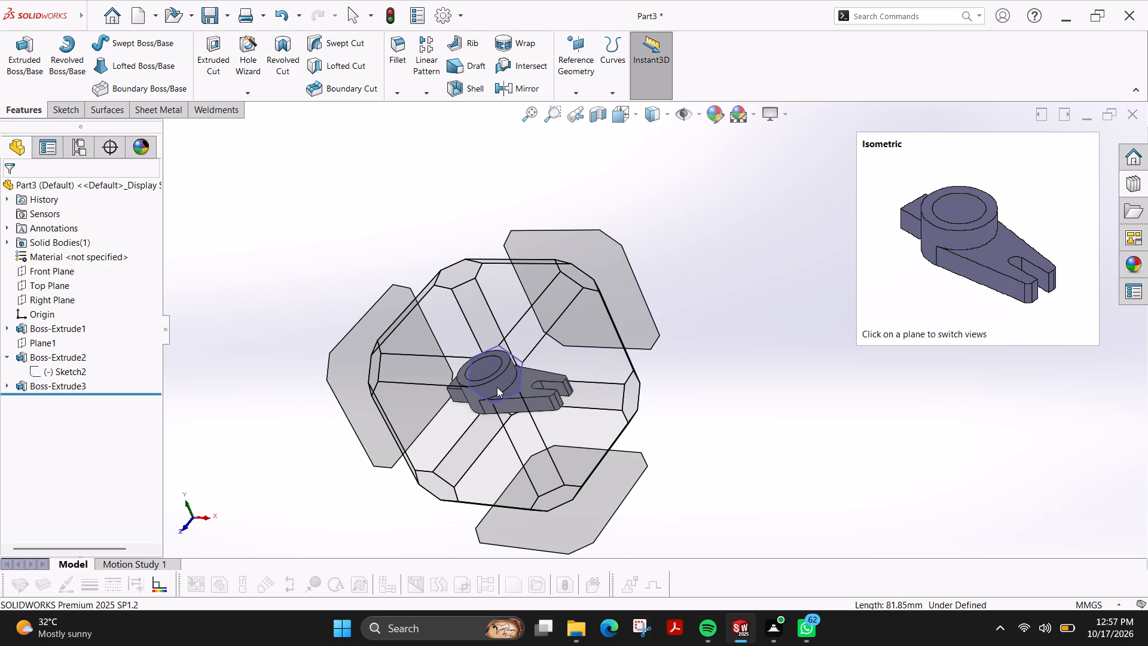
click(497, 385)
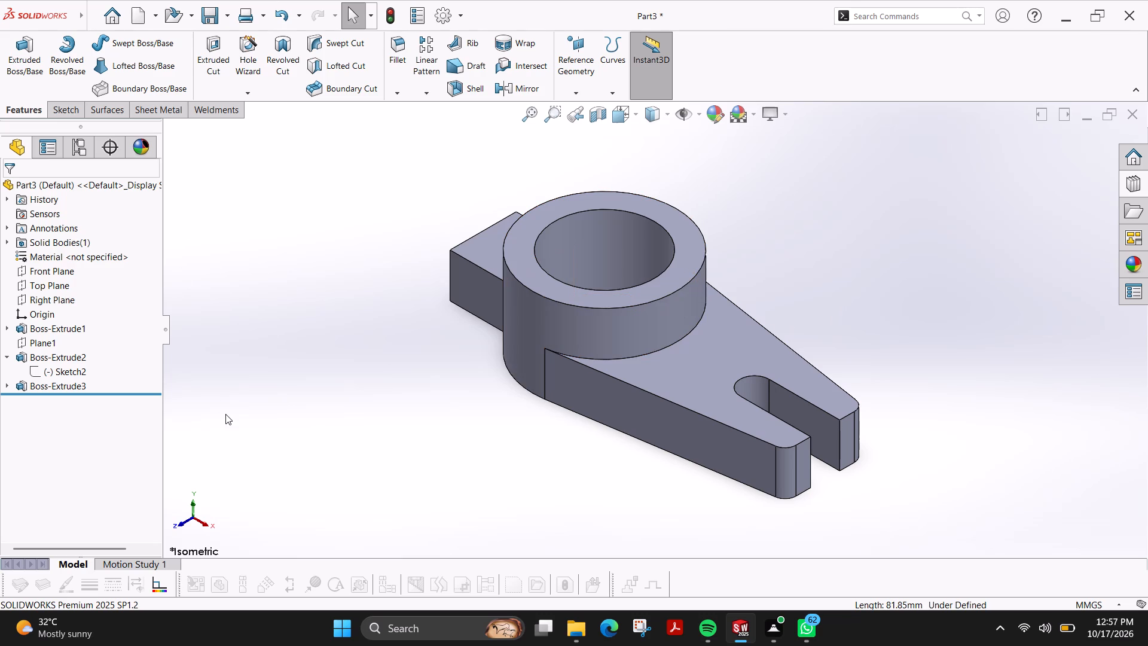
Save the part as fujiPart54 in the solidworks folder.
key(ctrl+s)
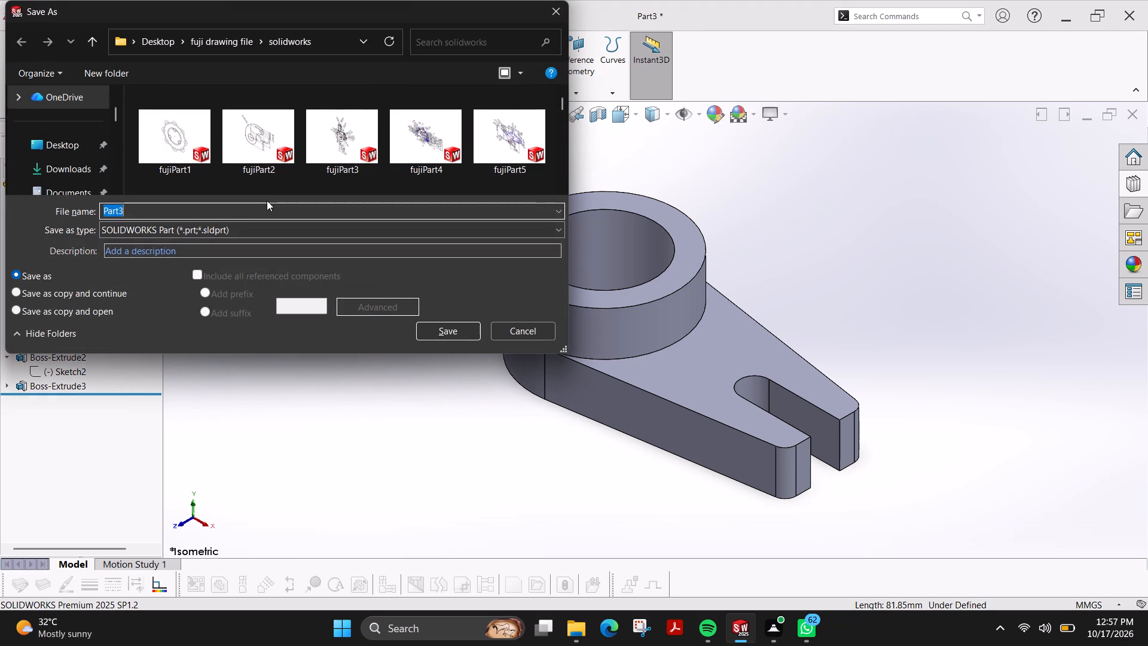
scroll(285, 140, down, 20)
scroll(285, 140, down, 4)
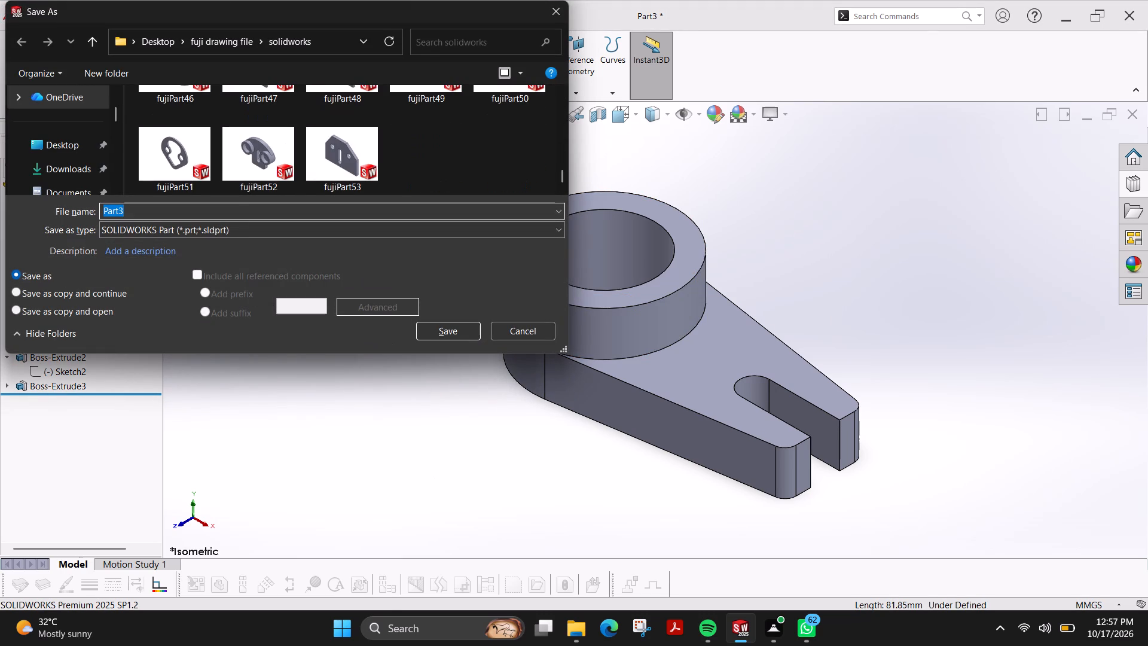
key(Right)
key(BackSpace)
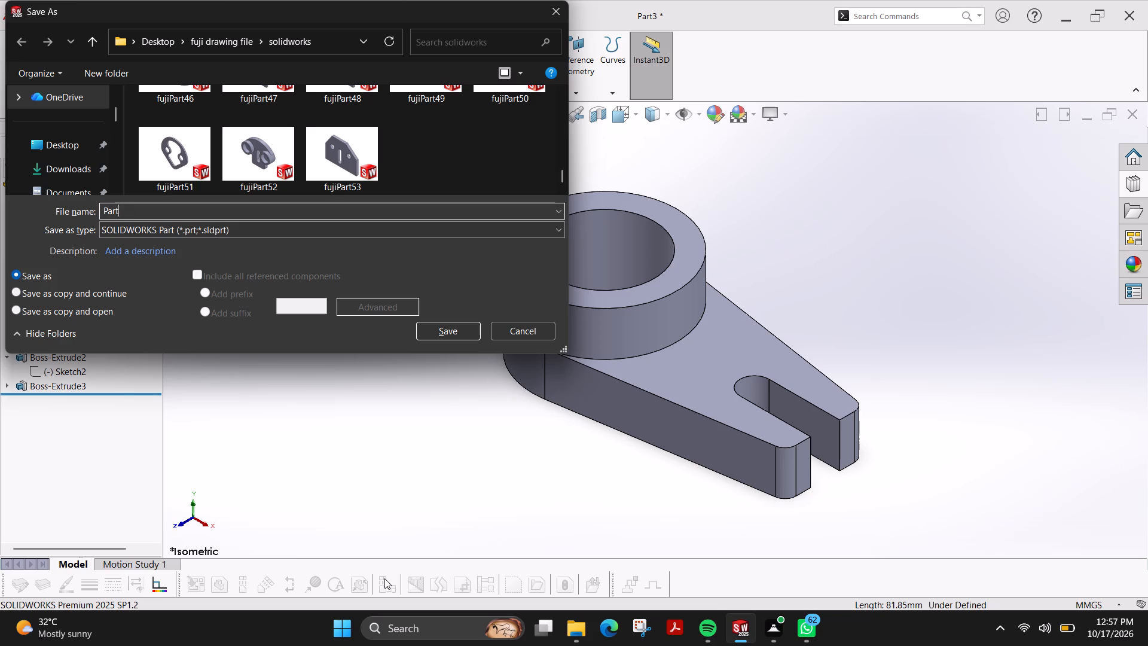
text(54)
key(Left)
key(Left)
key(Left)
key(Left)
key(Left)
key(Left)
key(Left)
key(Left)
key(Left)
key(Left)
key(Left)
key(Left)
key(Left)
key(Left)
key(Left)
text(fuji)
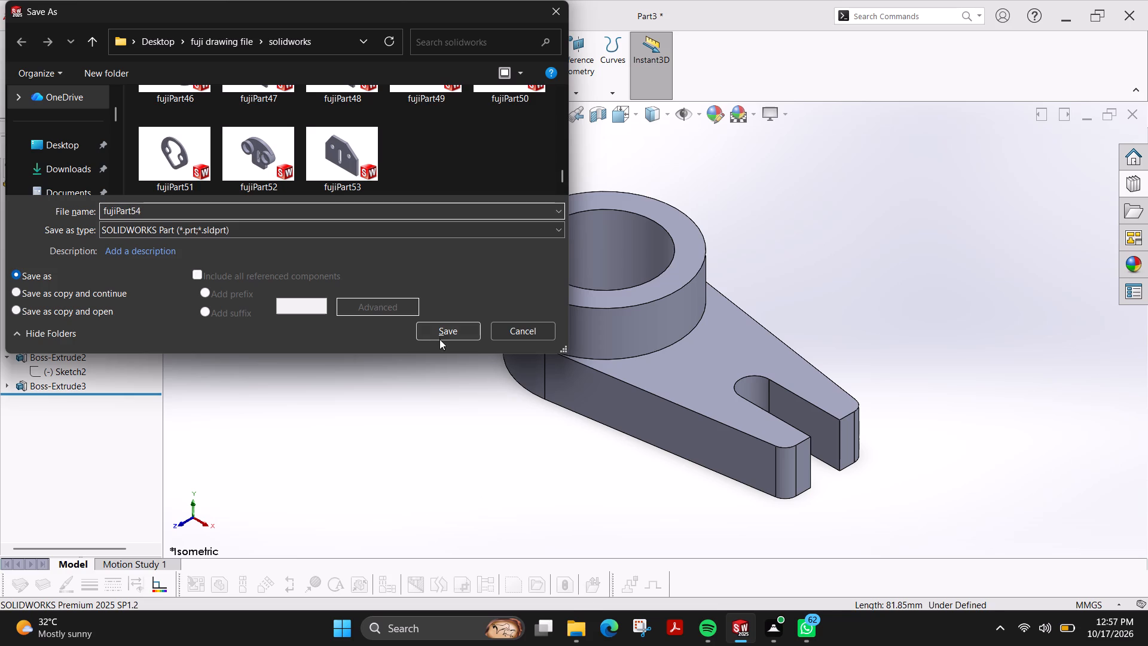
click(449, 336)
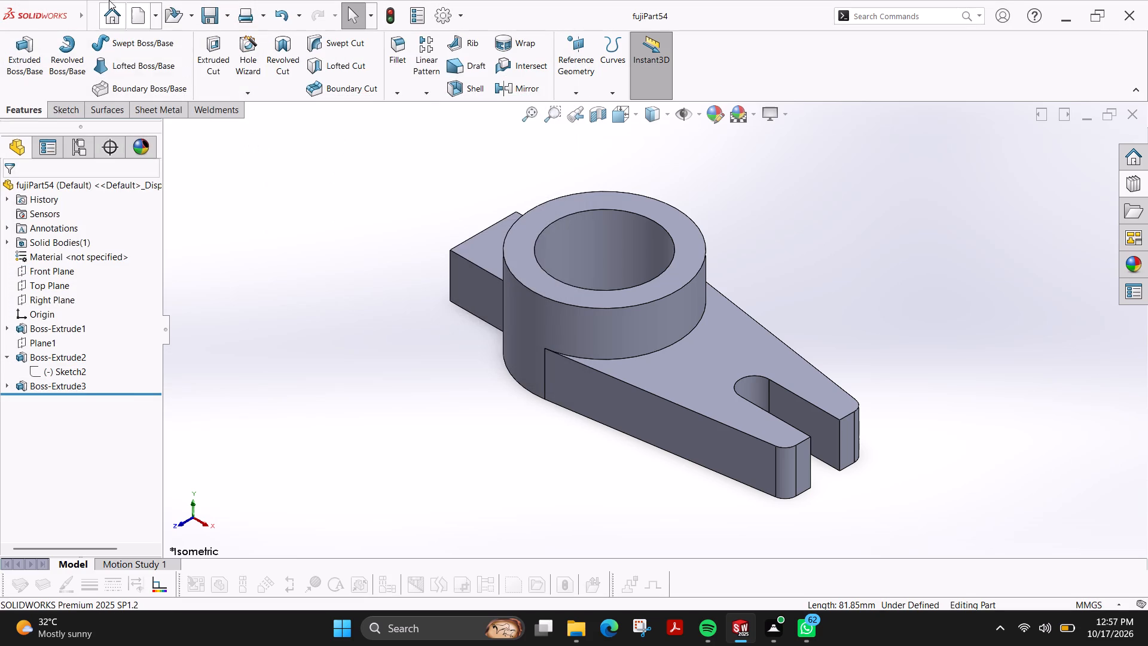
Create a new drawing from the part on an A4 (ISO) sheet with the sheet format displayed.
click(135, 120)
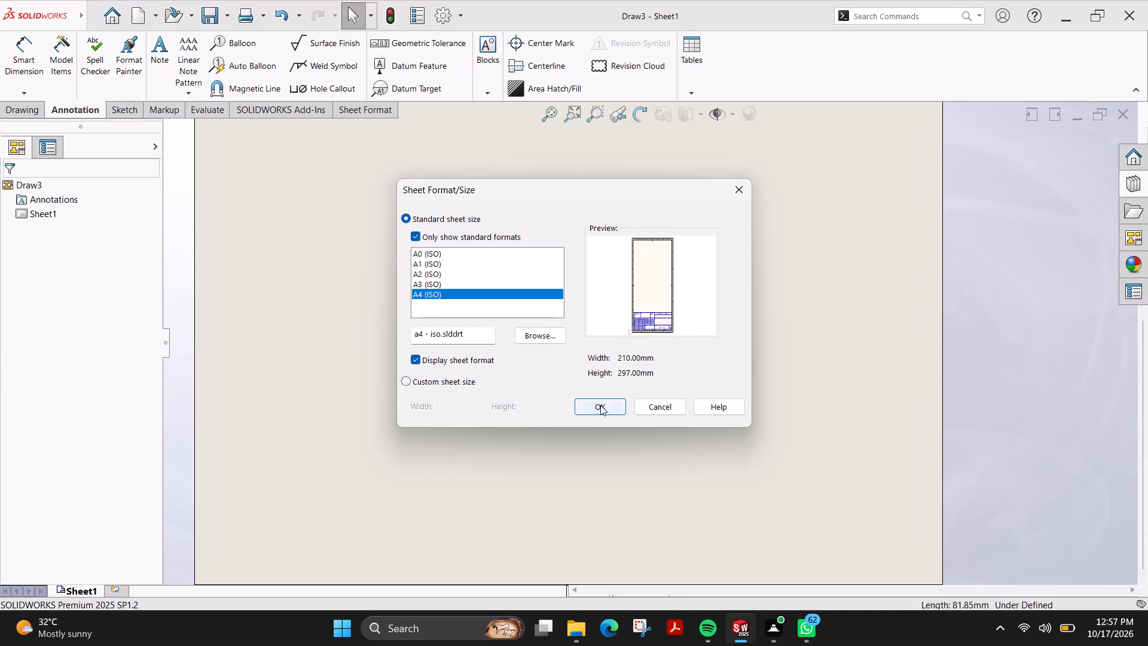
click(600, 405)
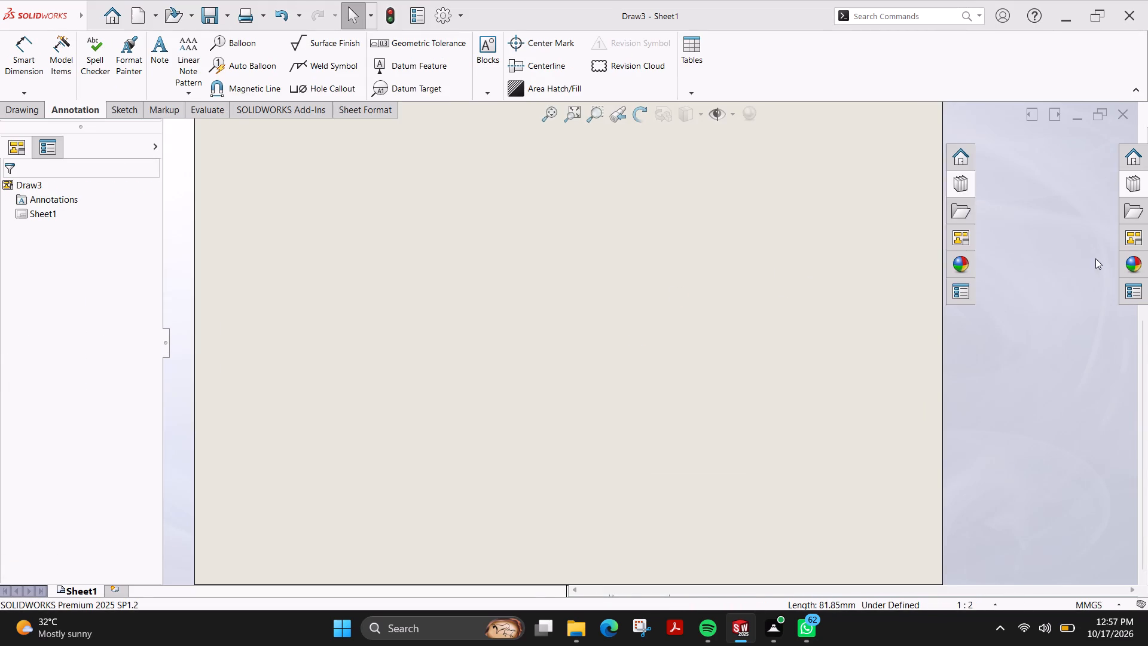
Place the part's top view near the sheet's upper edge and a projected front view below it.
drag(1017, 307, 588, 175)
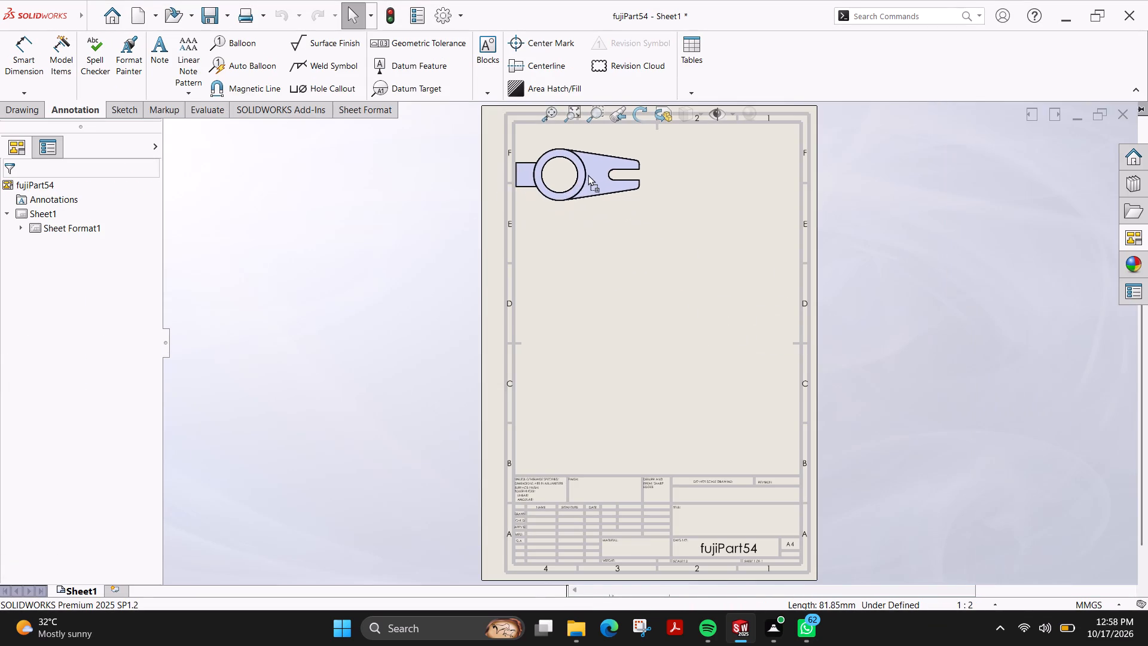
drag(588, 175, 598, 178)
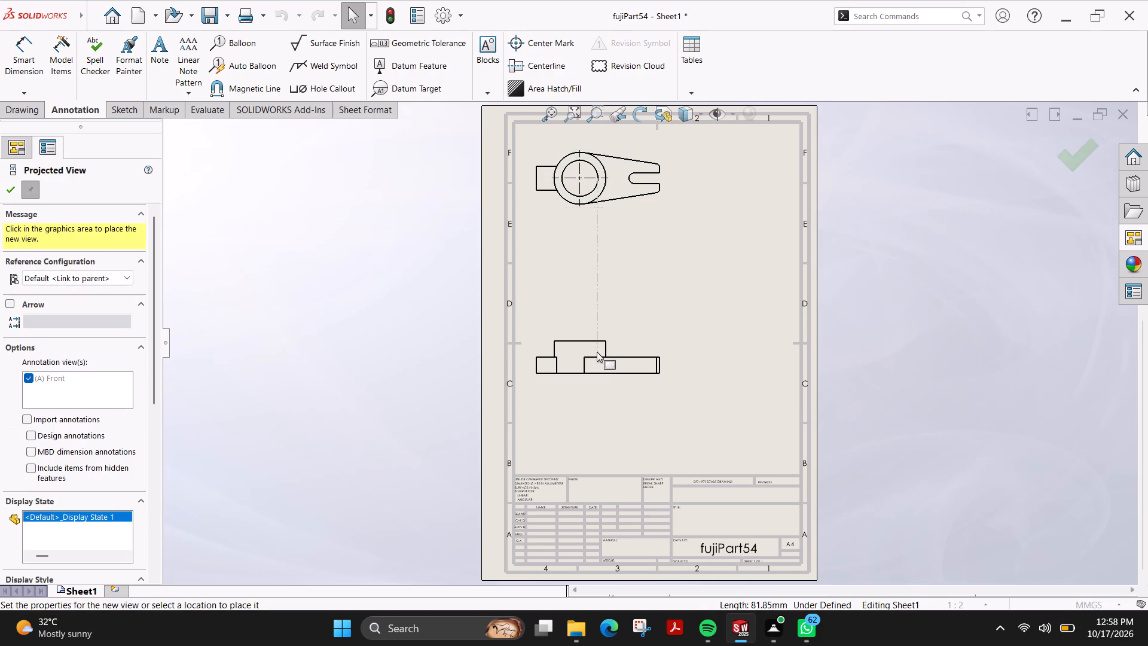
click(594, 352)
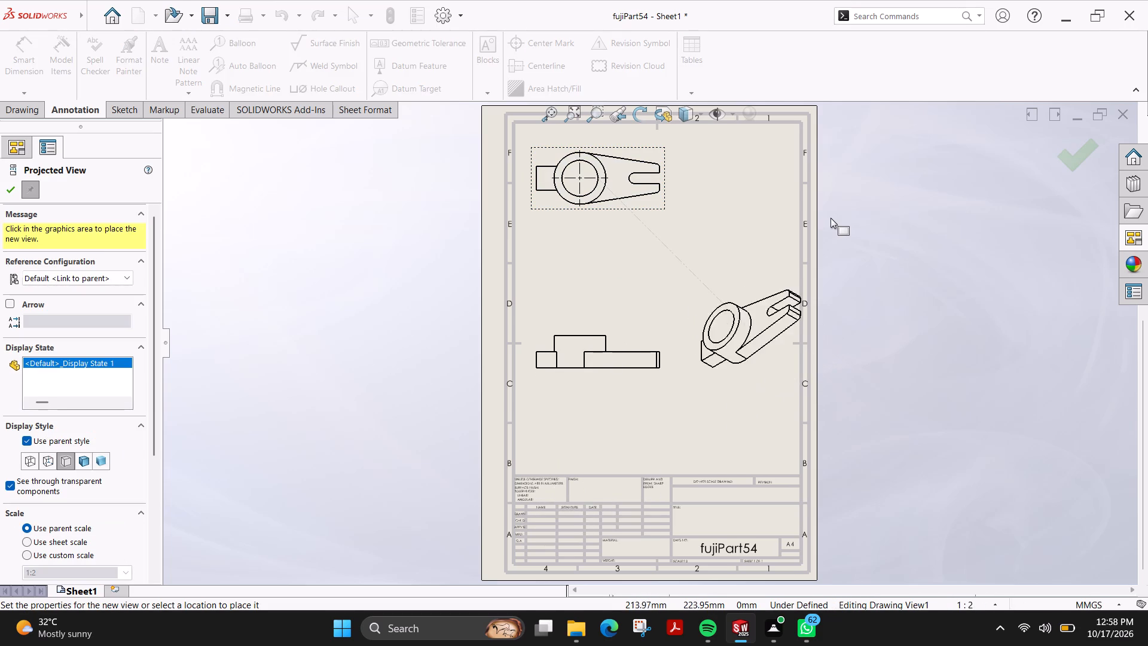
scroll(831, 218, up, 2)
scroll(808, 166, up, 1)
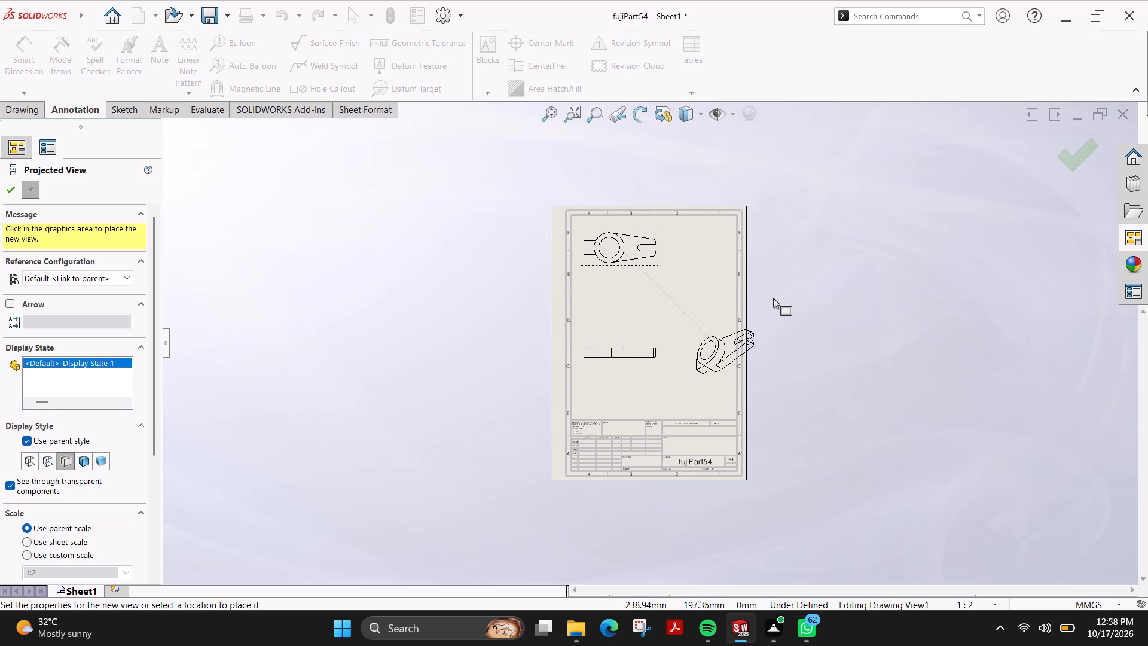
key(Escape)
Add the Right view to the drawing, aligned beside the front view.
click(1136, 235)
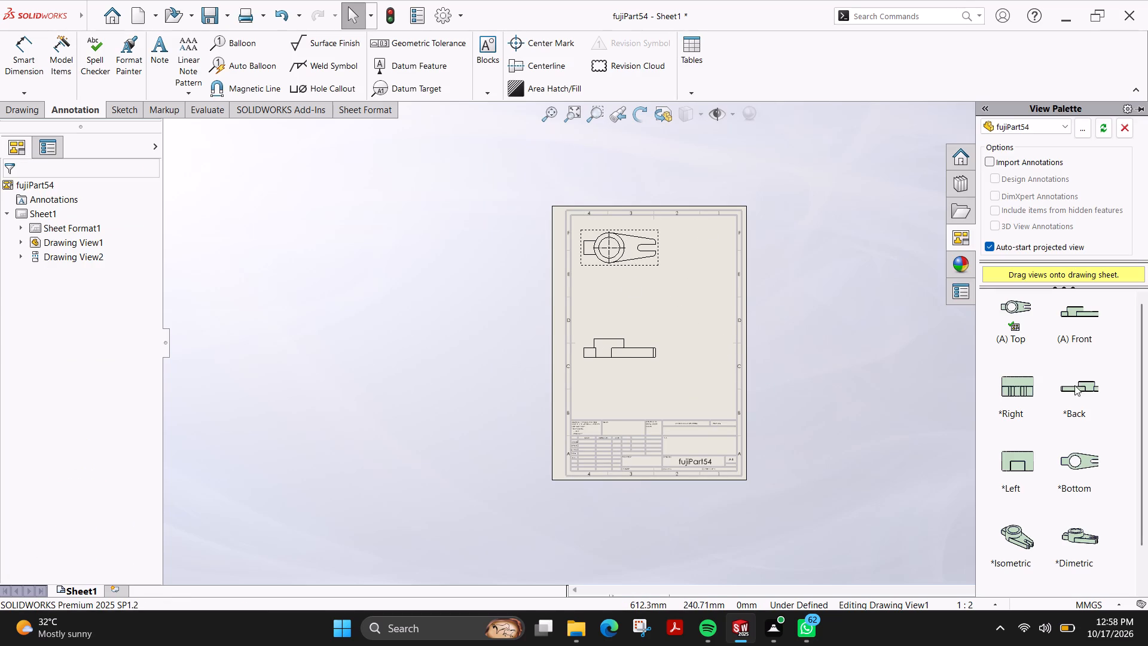
scroll(1068, 487, down, 4)
scroll(1084, 397, up, 3)
scroll(1028, 471, down, 3)
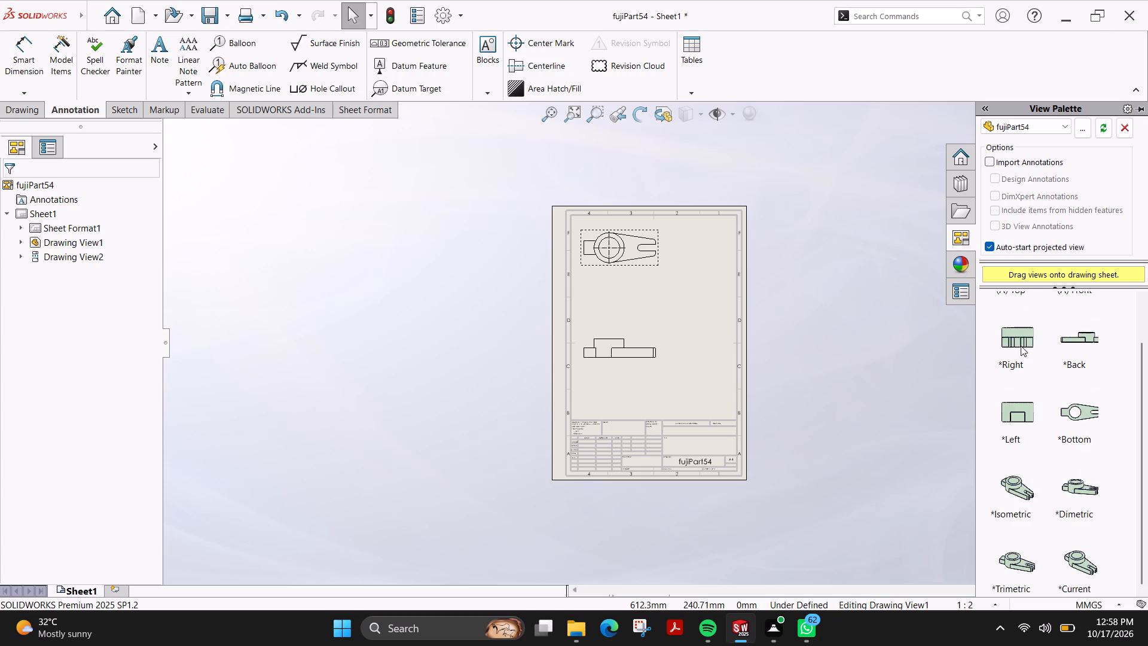
drag(1020, 338, 702, 351)
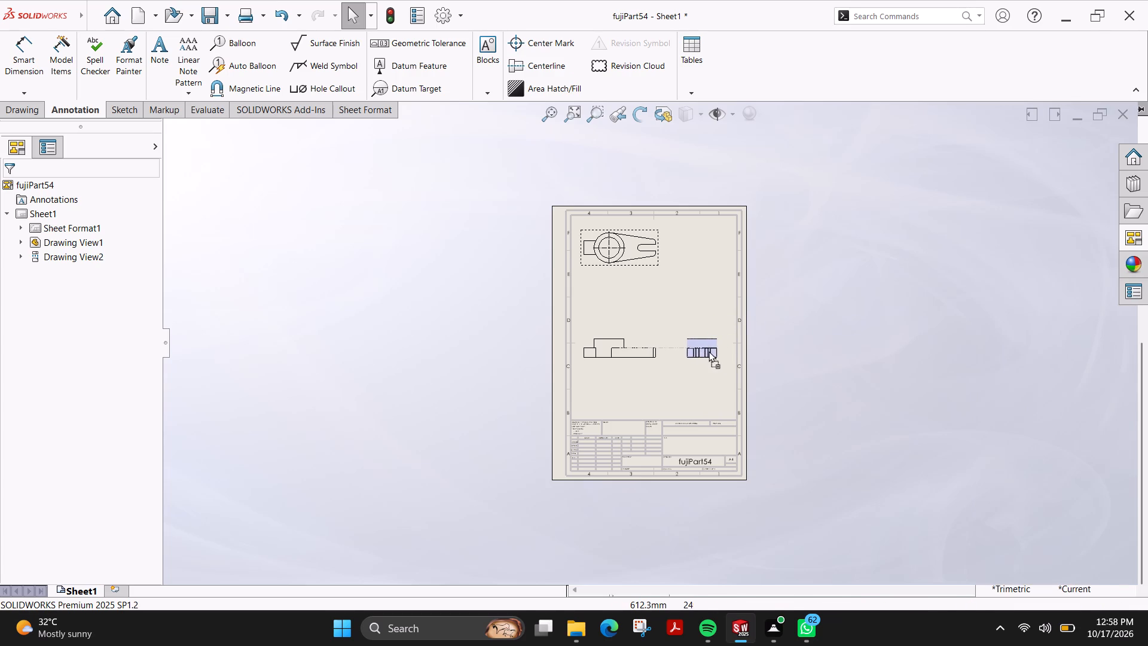
scroll(891, 400, down, 2)
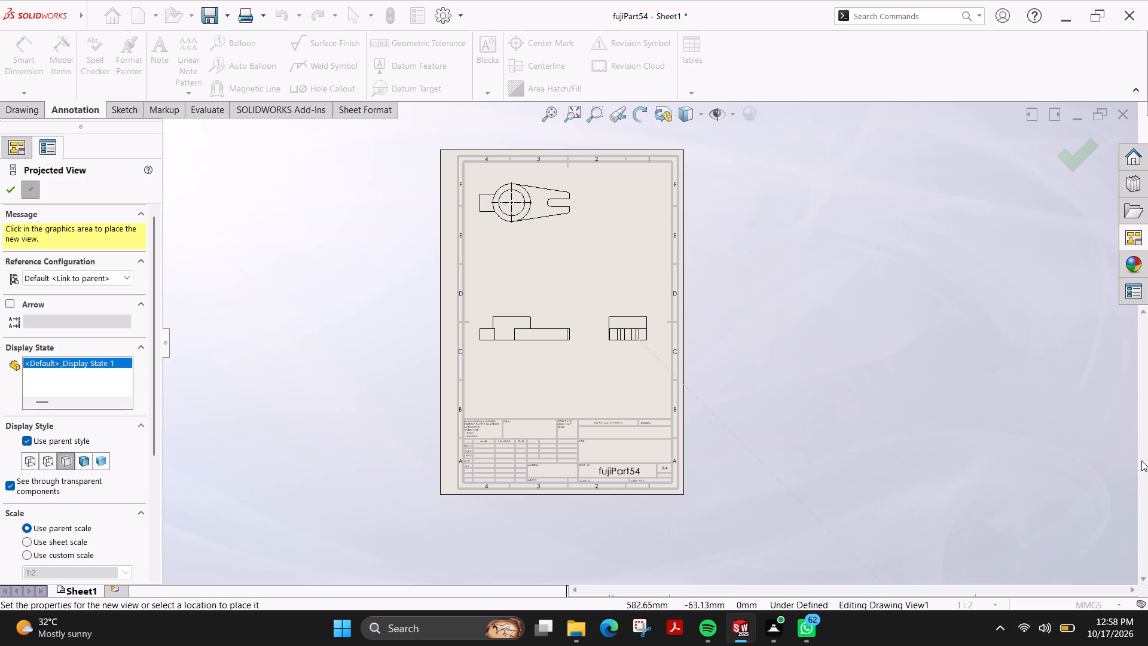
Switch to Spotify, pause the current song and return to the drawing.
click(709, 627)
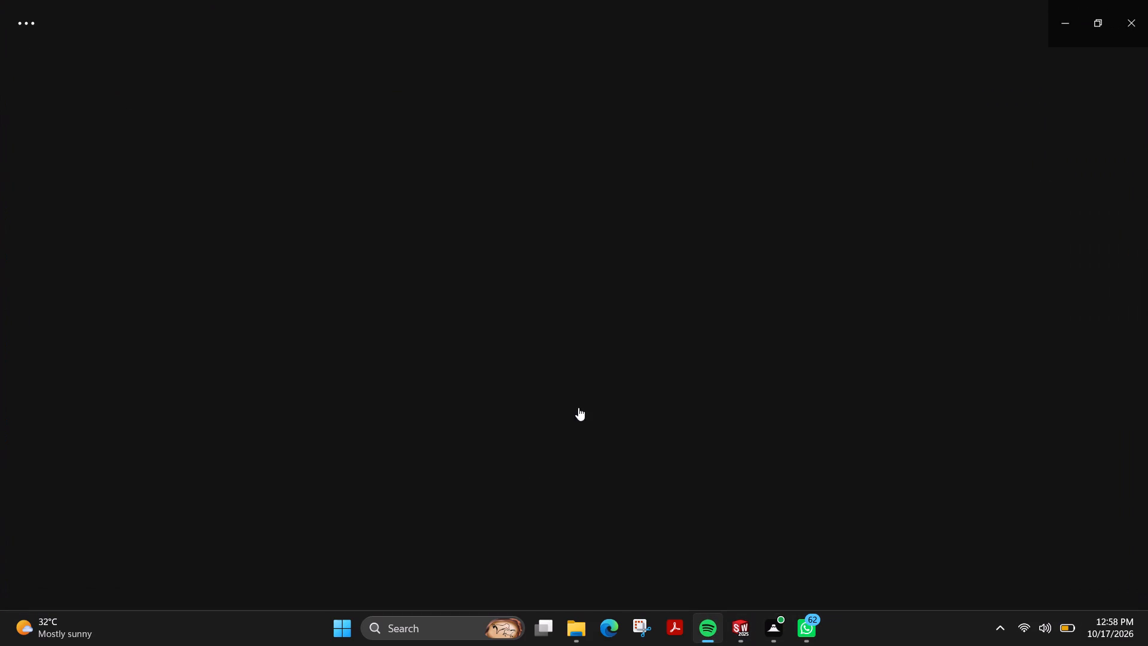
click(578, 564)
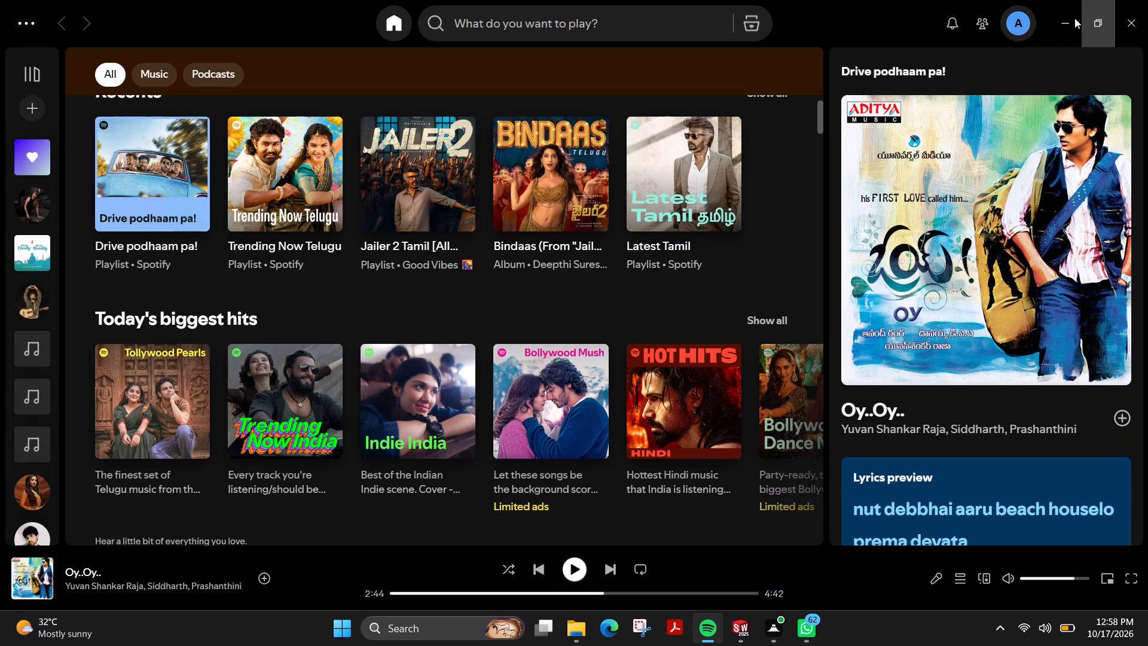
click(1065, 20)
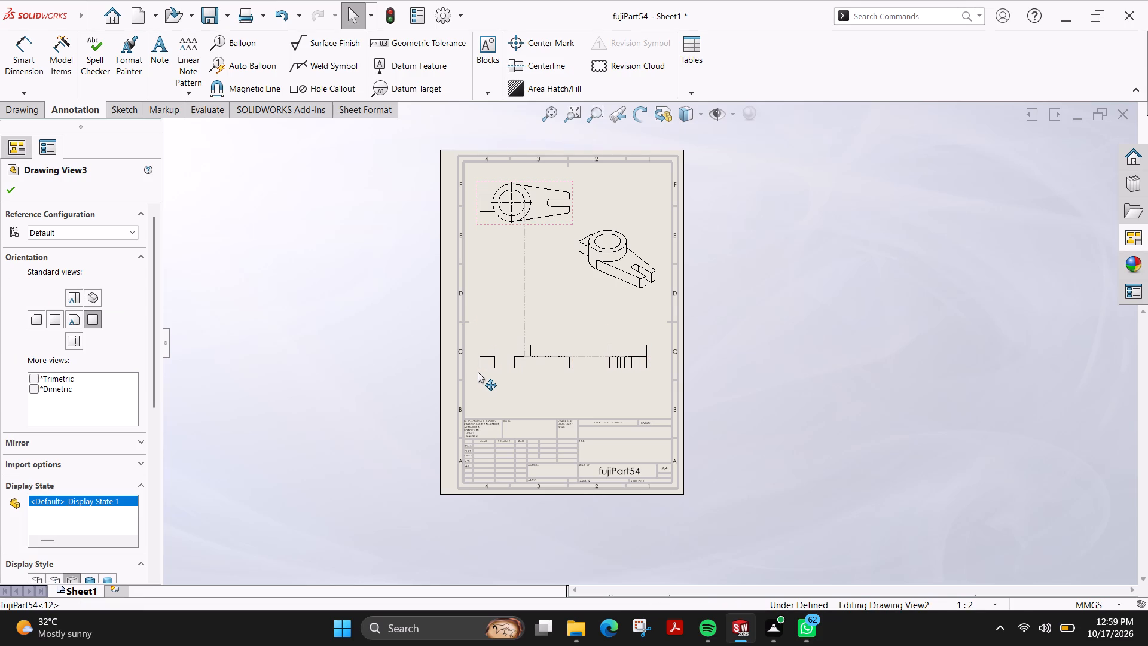
Reposition the top, front, isometric and right views to space them out on the A4 sheet.
drag(478, 372, 502, 380)
drag(478, 382, 496, 383)
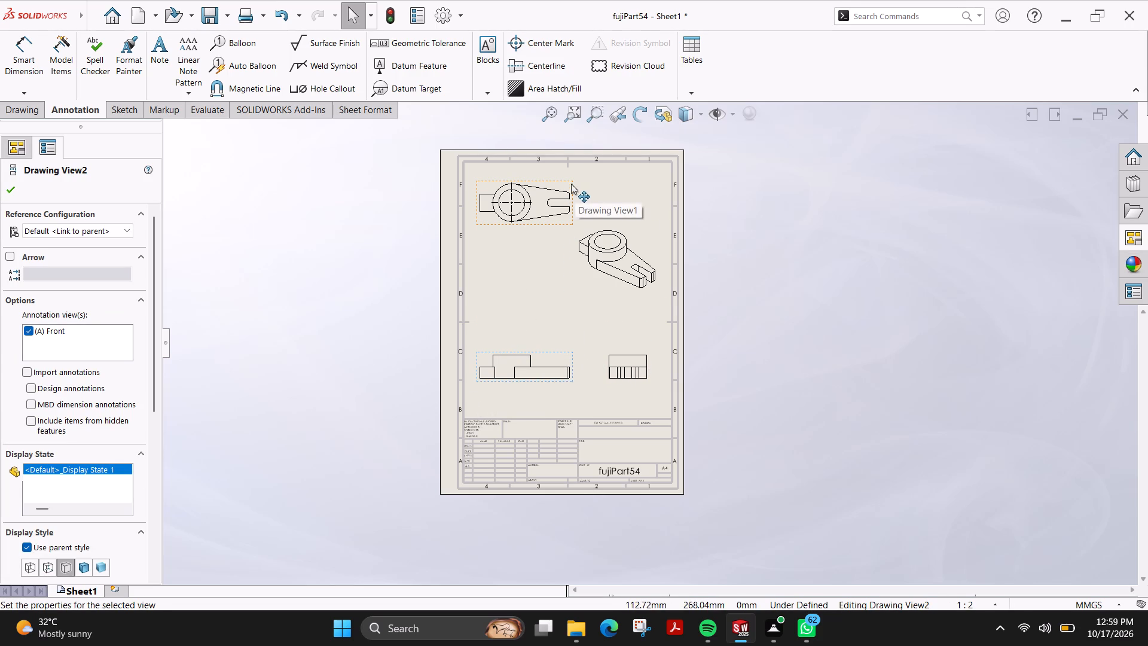
drag(571, 184, 593, 182)
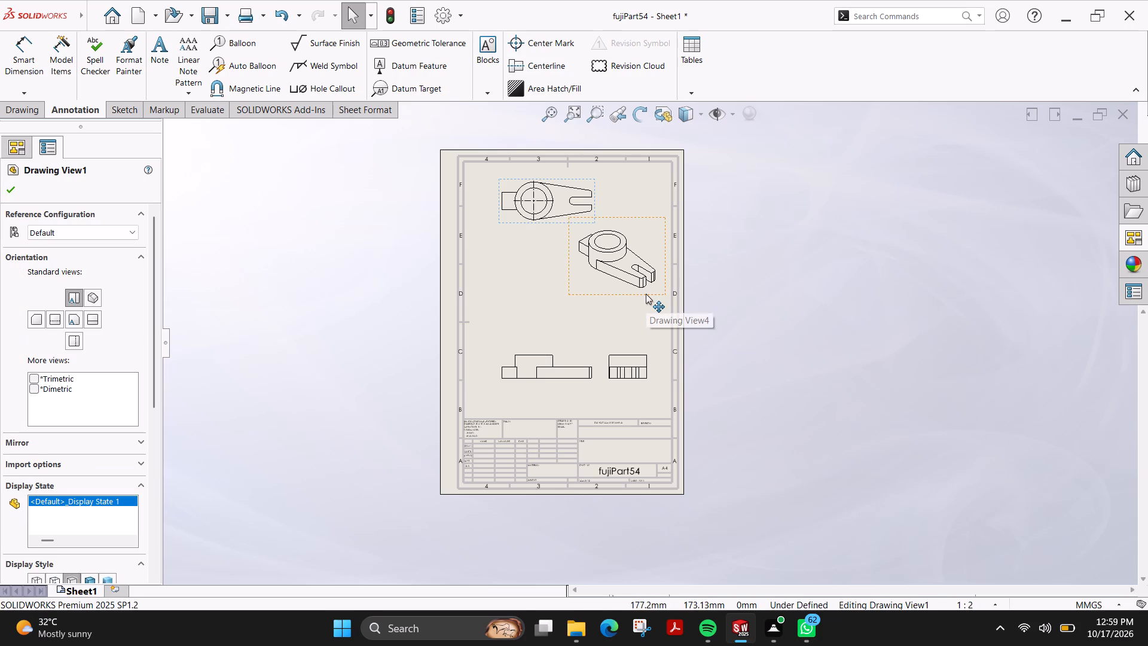
drag(652, 294, 649, 313)
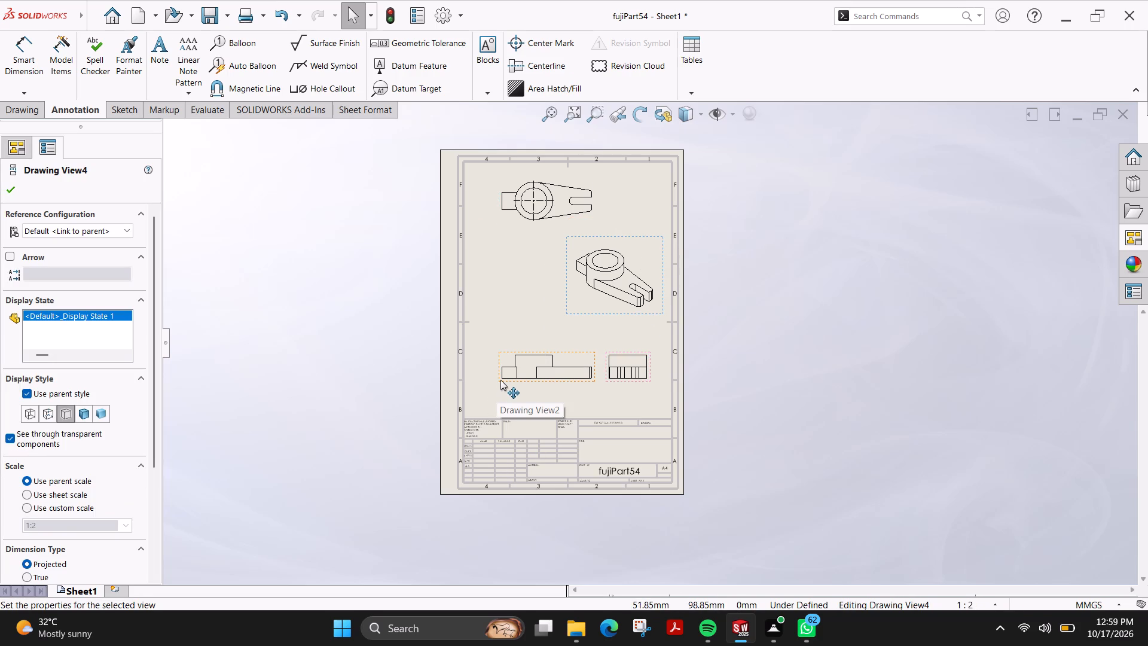
drag(499, 381, 491, 382)
drag(500, 220, 493, 220)
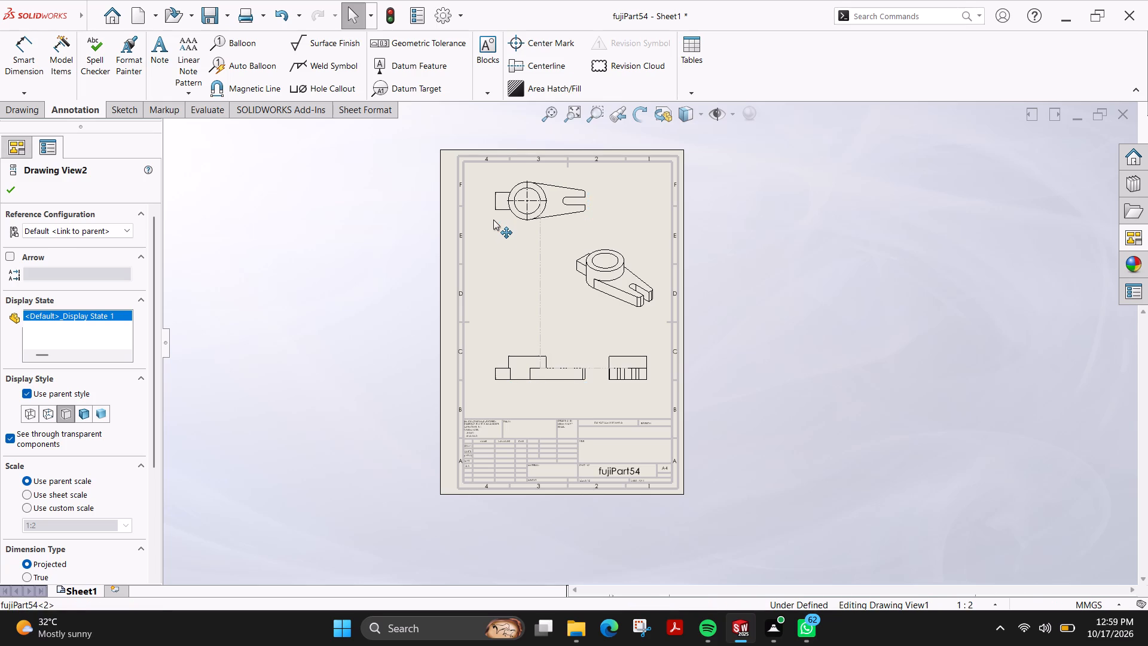
drag(493, 220, 490, 220)
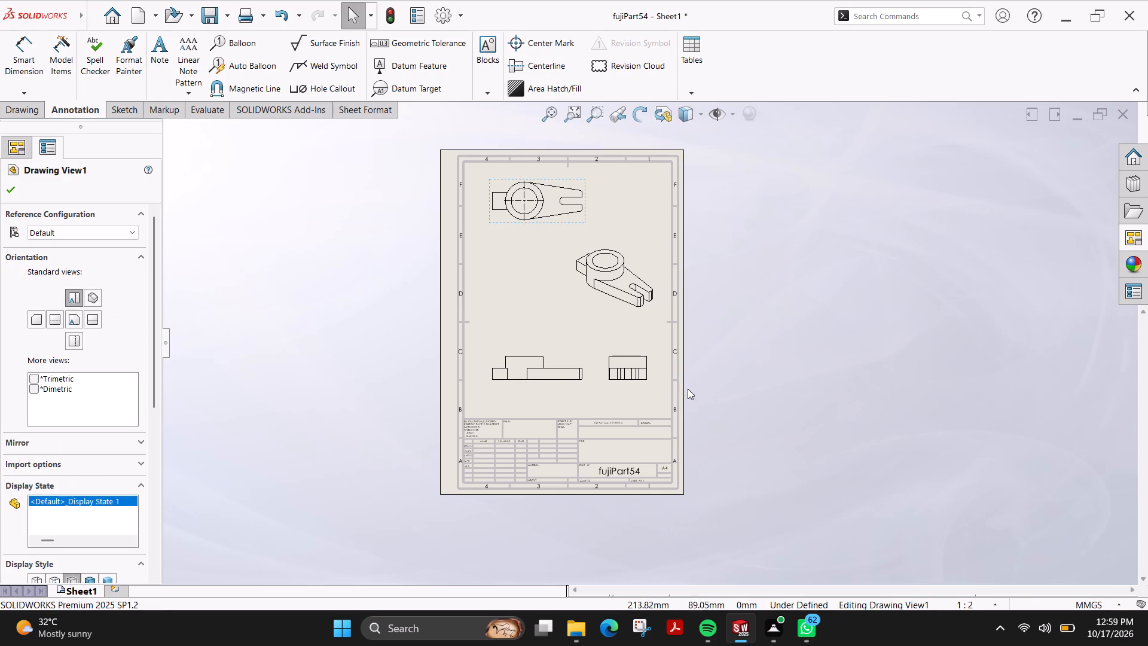
scroll(673, 373, down, 3)
drag(637, 383, 644, 386)
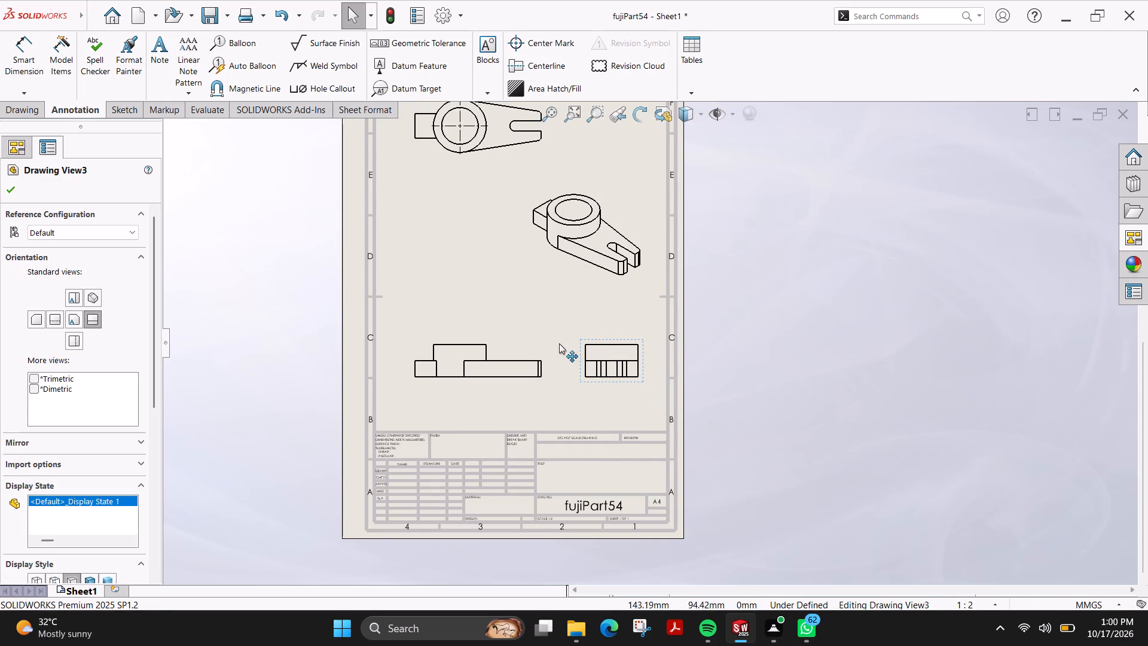
Dimension the height of the small rectangular block's end edge in the front view, placing it outside the block.
scroll(558, 335, down, 2)
scroll(558, 335, up, 4)
scroll(558, 335, down, 4)
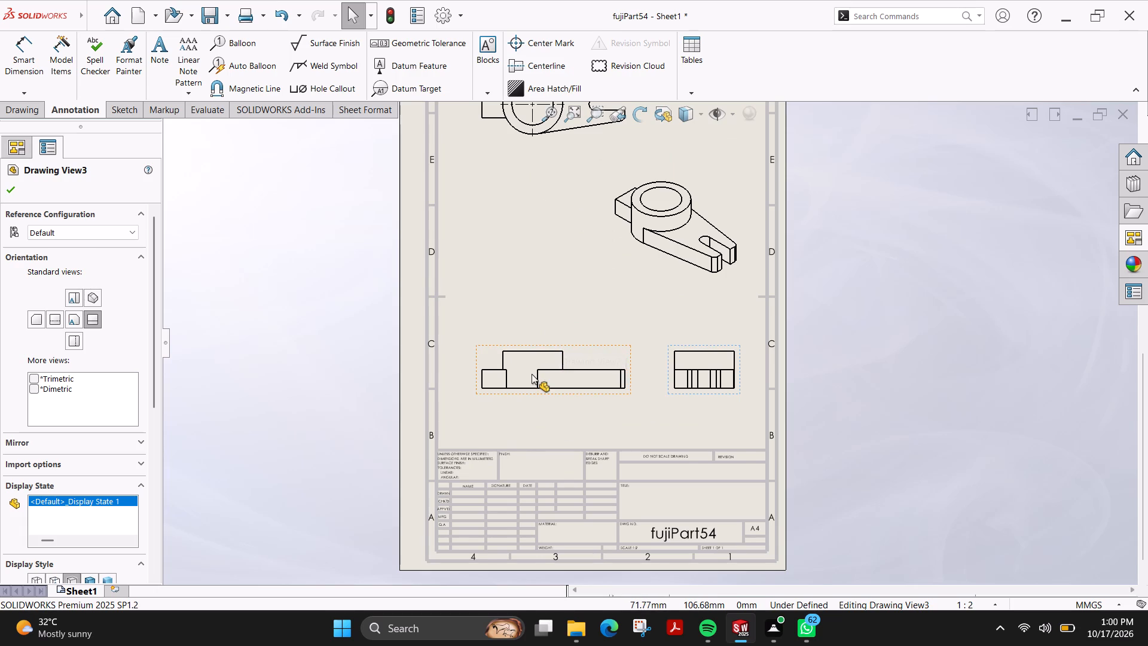
scroll(532, 374, down, 4)
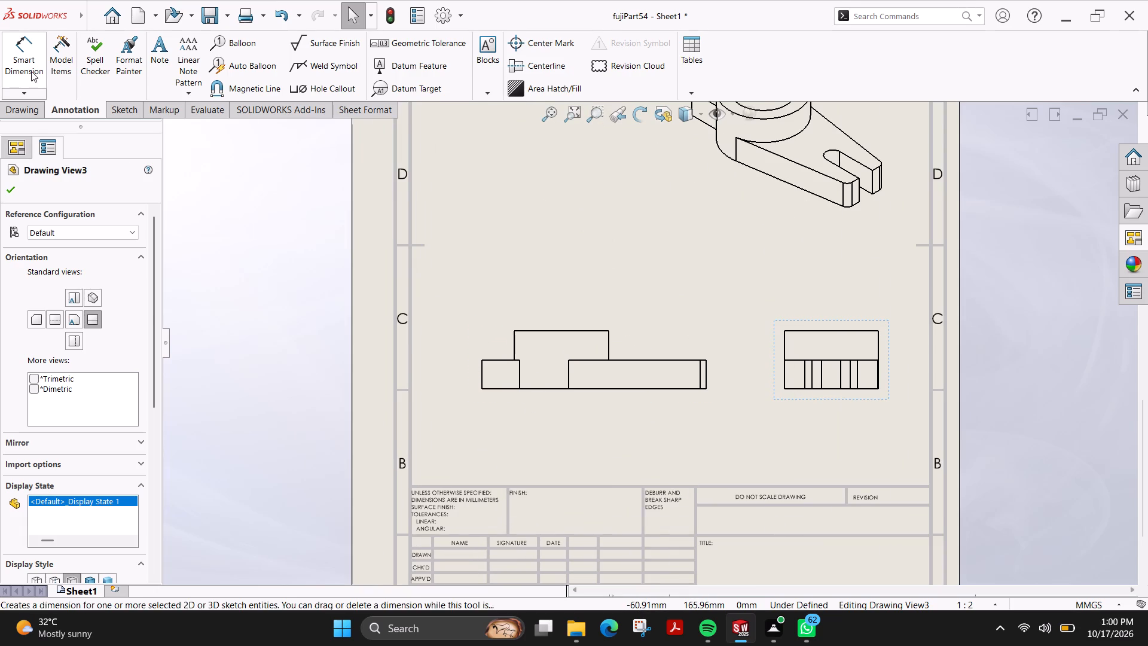
click(31, 71)
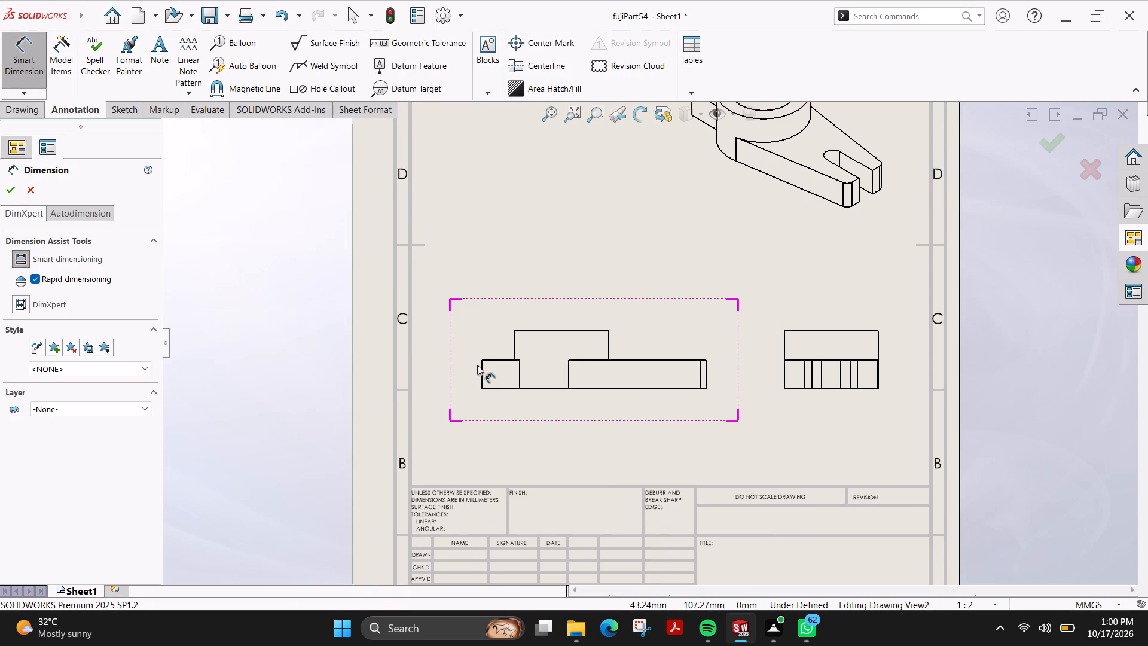
click(481, 376)
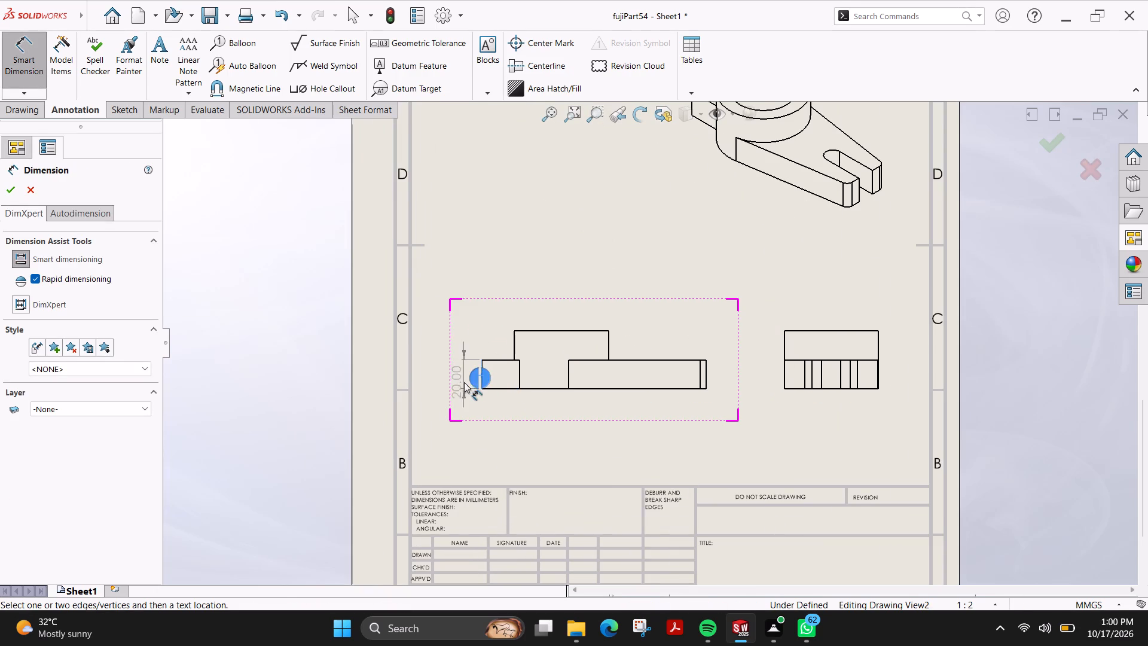
click(445, 374)
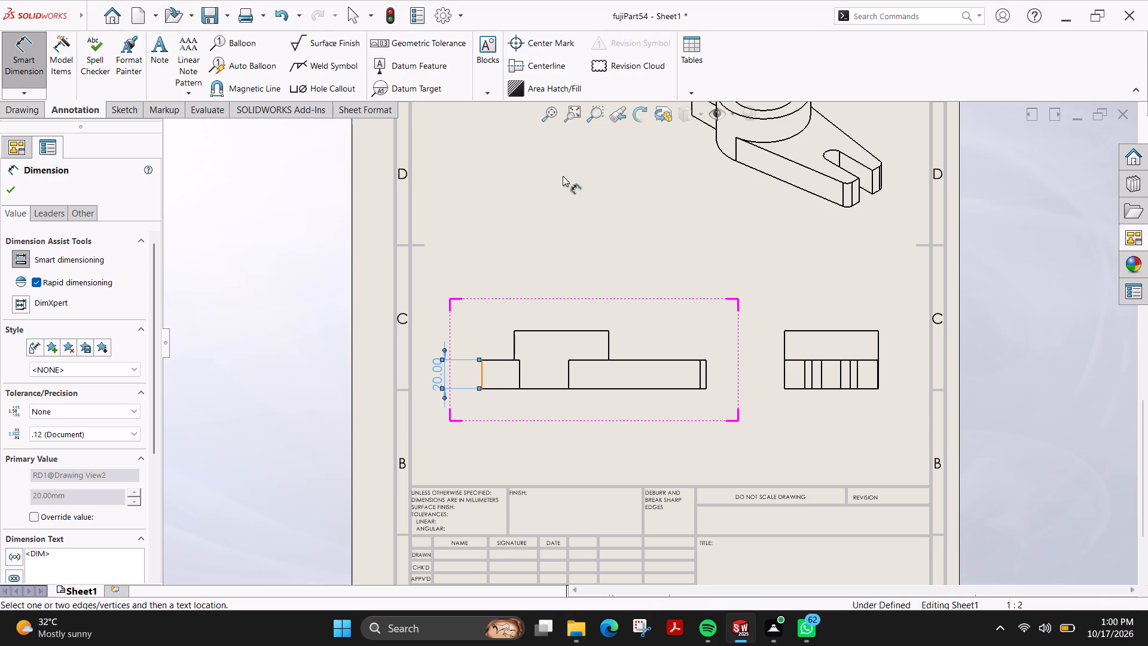
Add a centerline midway between the cylinder's two side edges in the front view and extend it below the base.
click(549, 62)
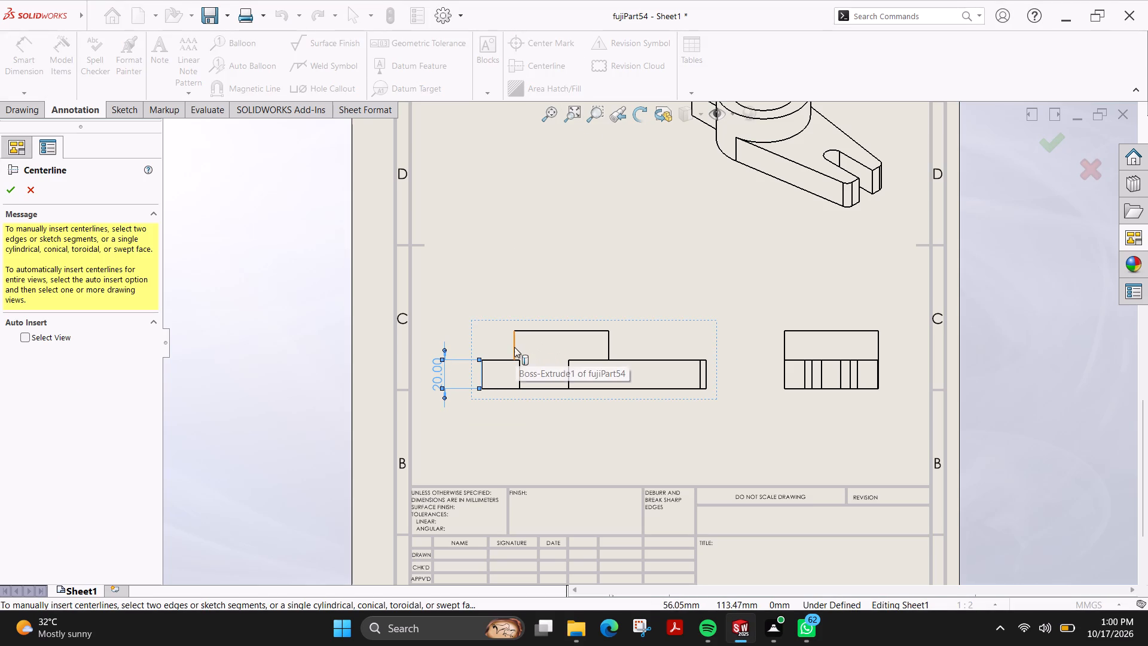
click(514, 347)
click(610, 346)
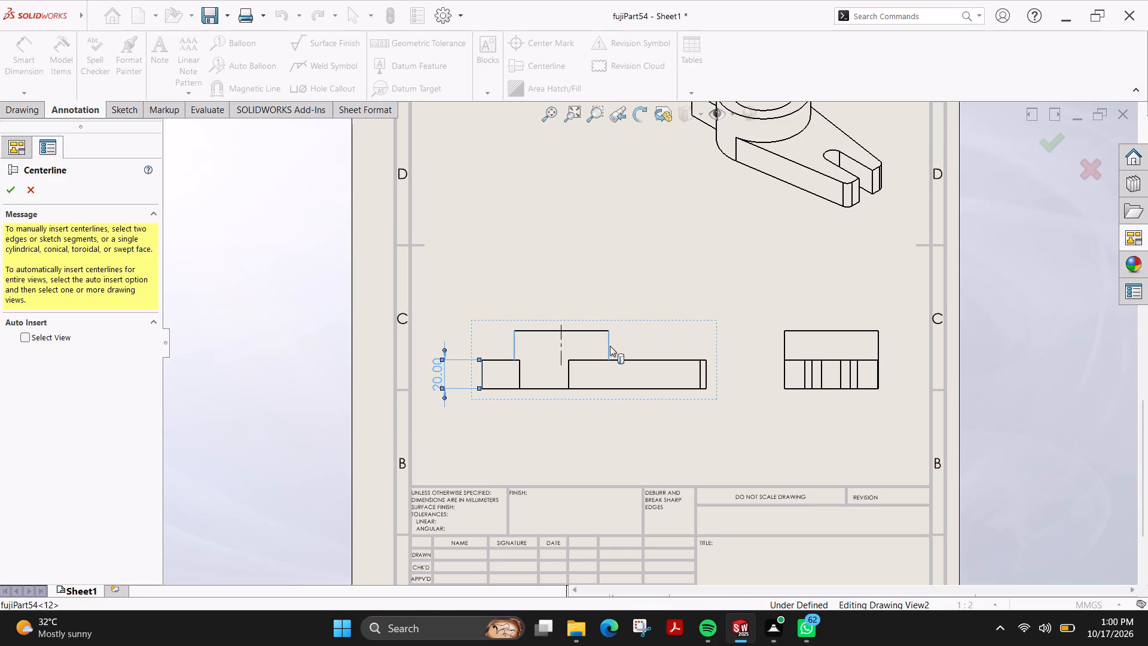
click(12, 194)
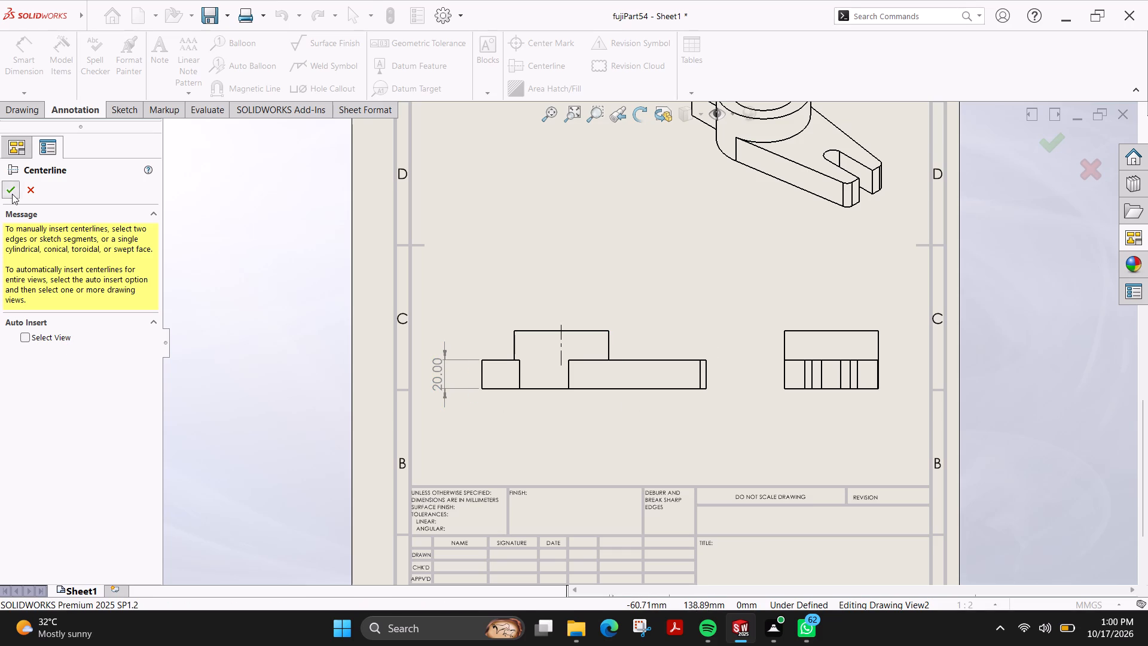
drag(561, 361, 561, 375)
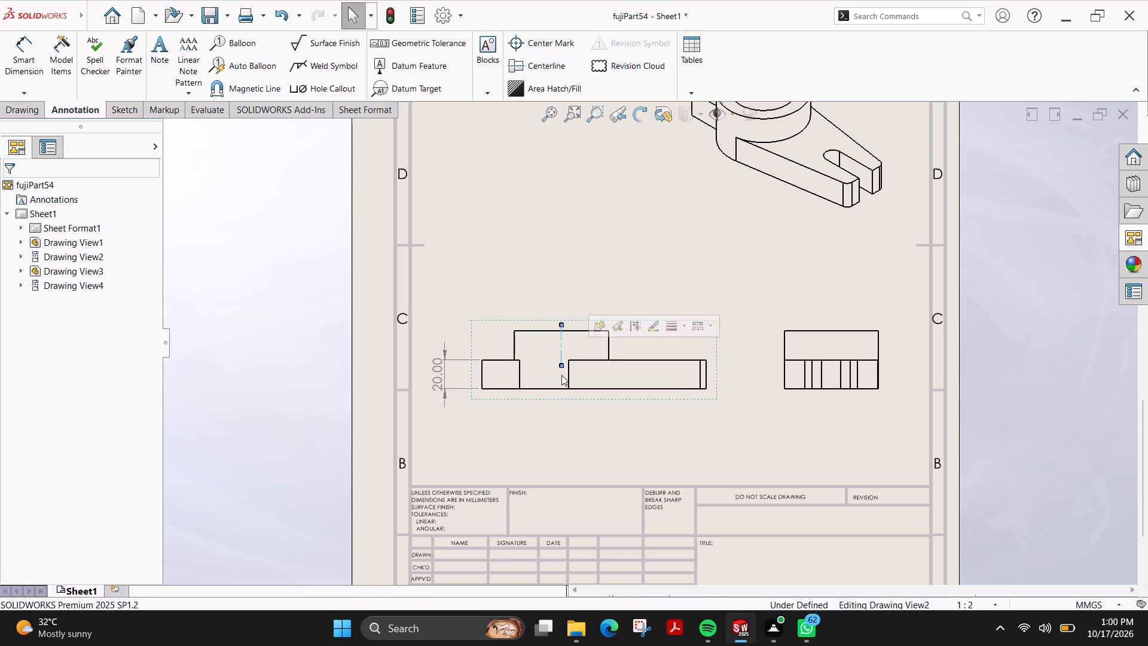
drag(561, 375, 560, 389)
drag(561, 366, 558, 412)
Dimension the front view's horizontal distances from the block end and the arm end to the cylinder centerline, aligned below the view.
click(16, 62)
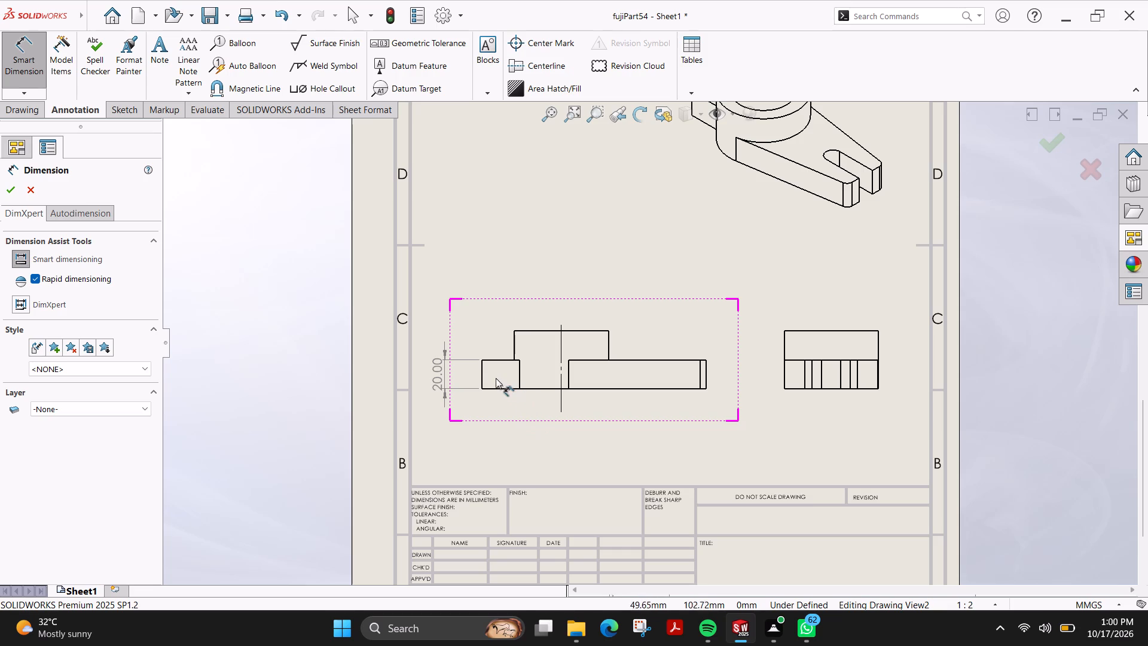
click(481, 373)
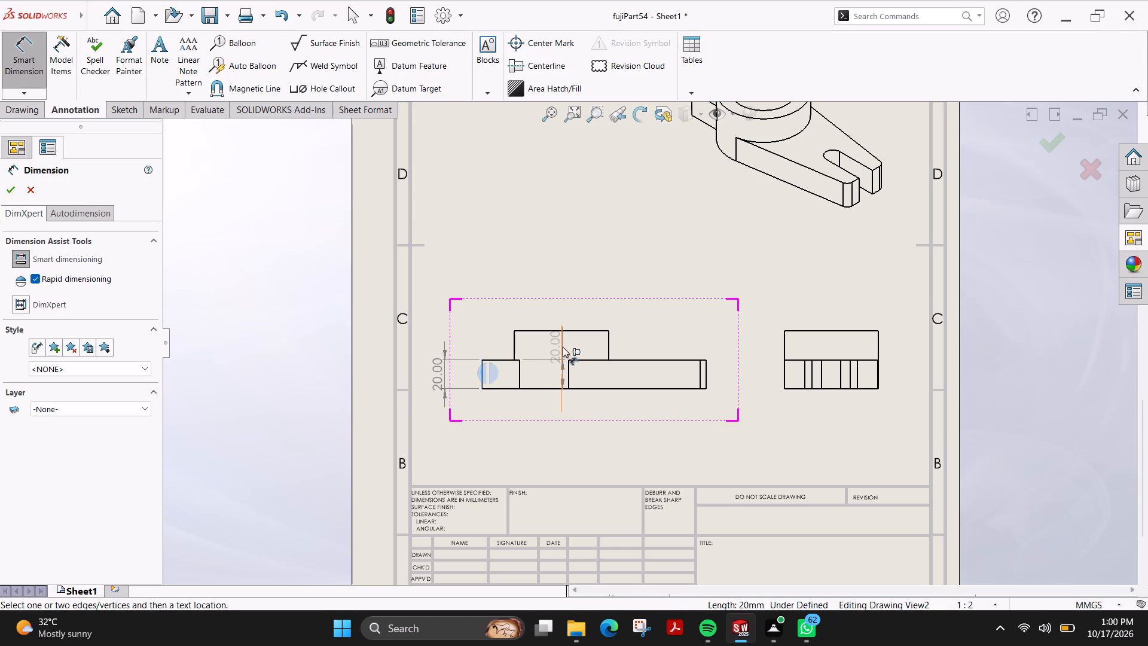
click(560, 347)
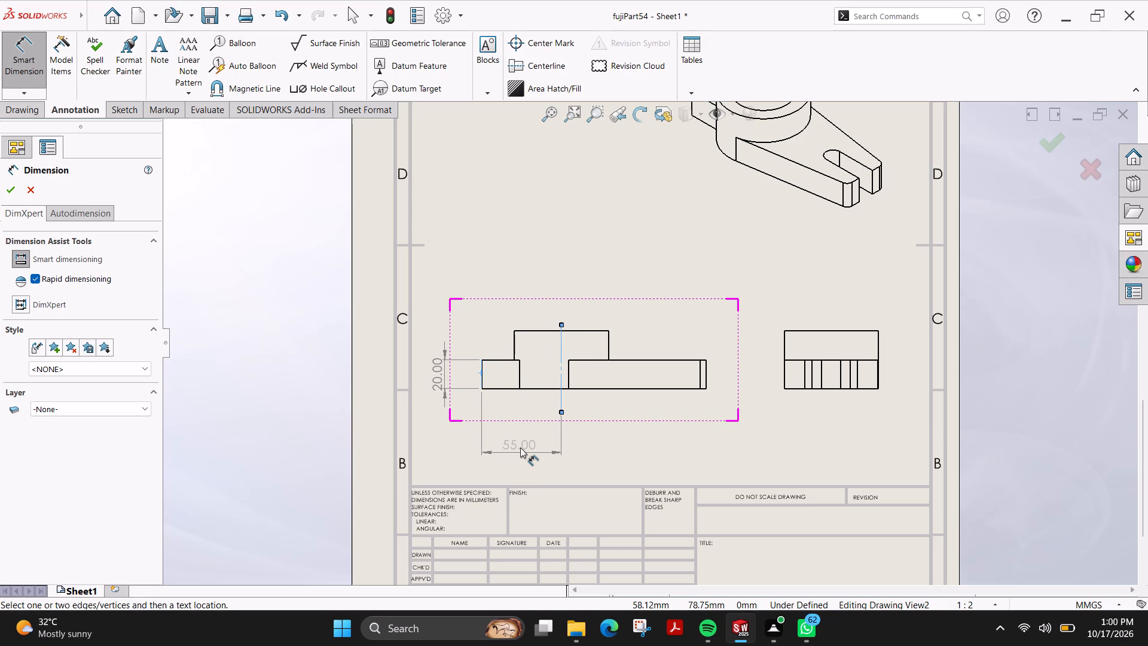
click(520, 447)
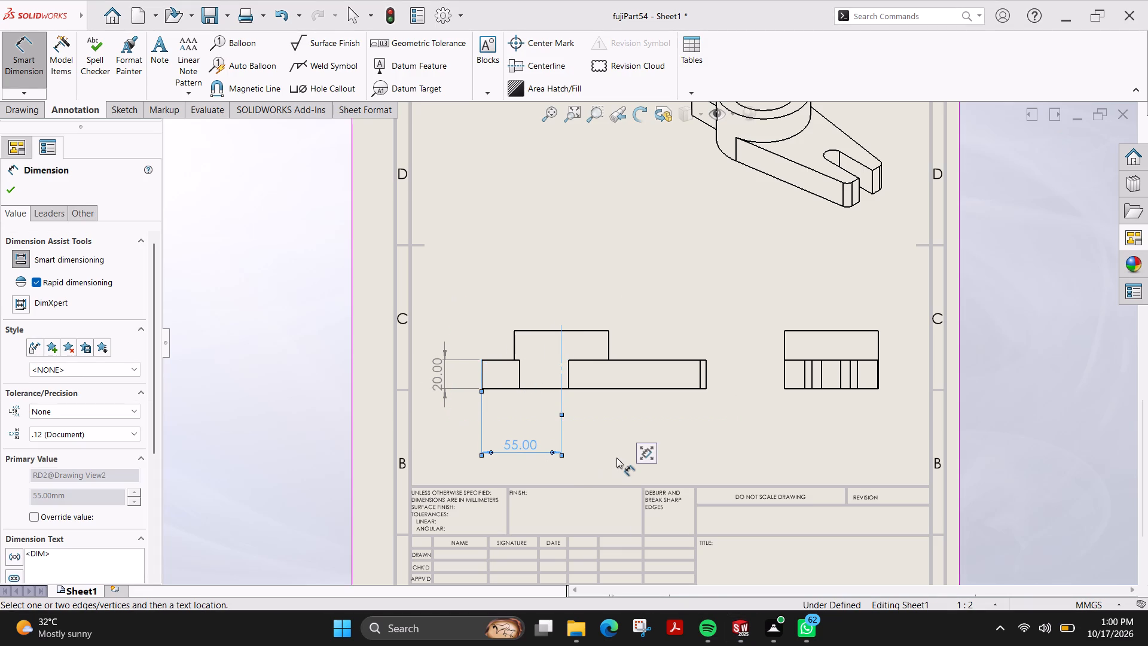
click(707, 376)
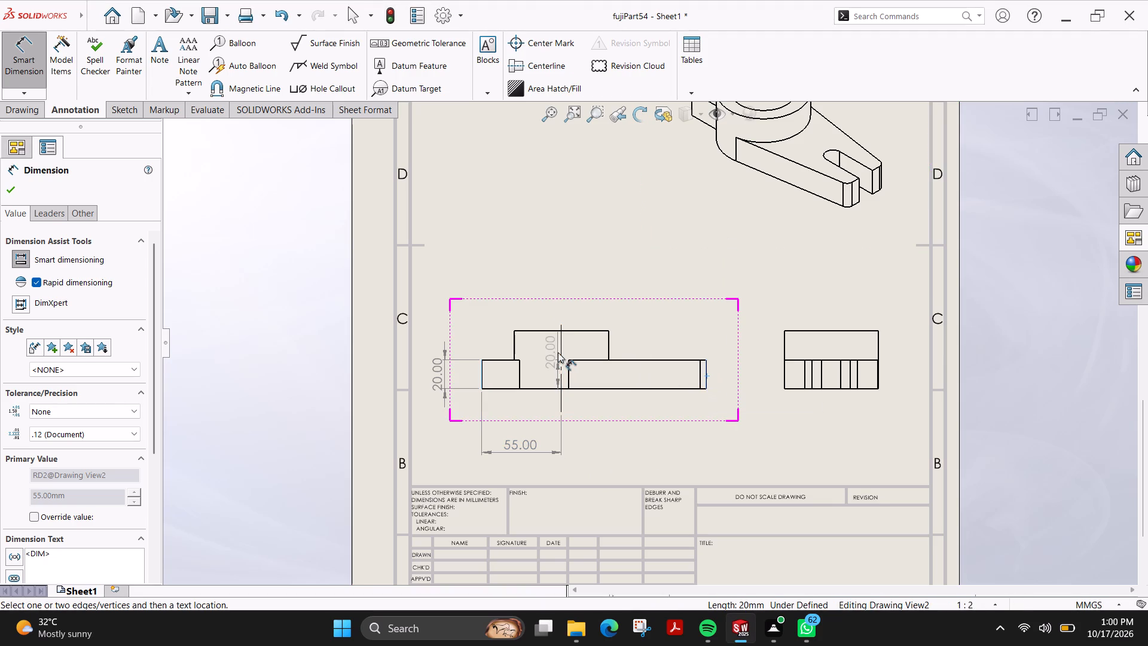
click(561, 352)
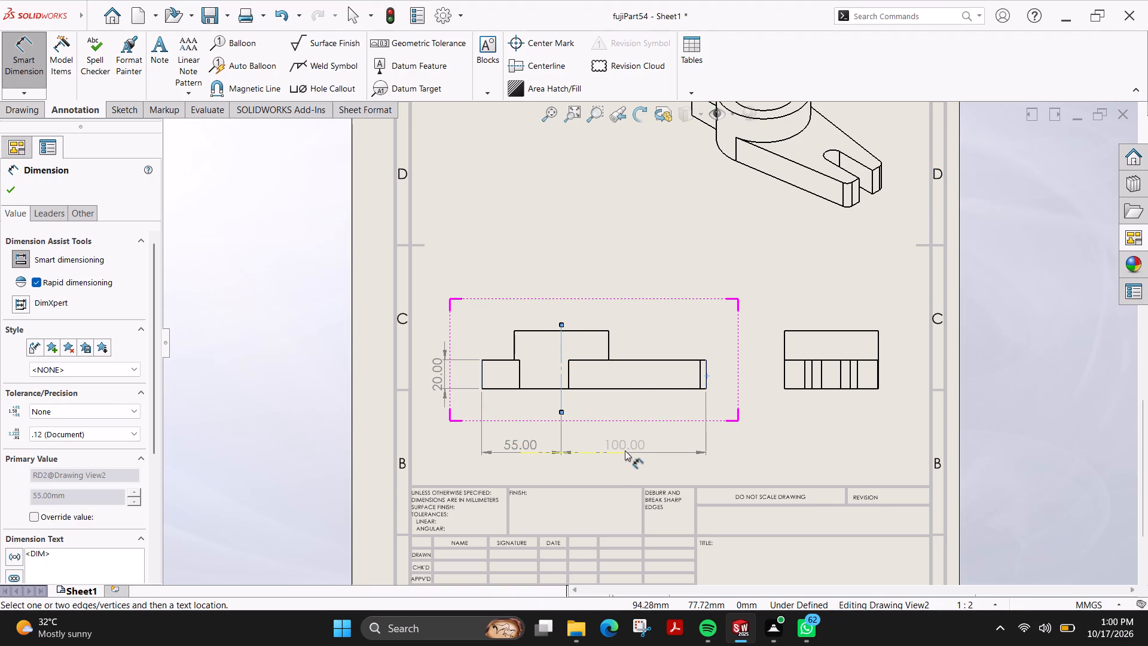
click(625, 450)
Dimension the slotted arm's thickness between its bottom and top edges in the front view, beyond the arm's end.
click(680, 389)
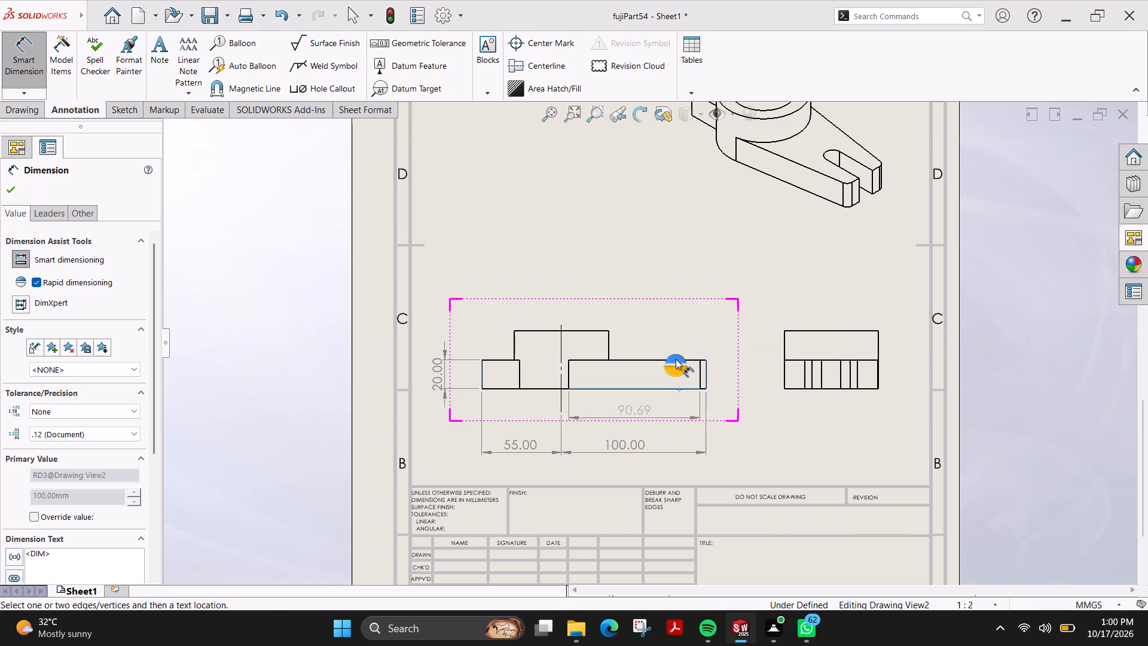
click(627, 359)
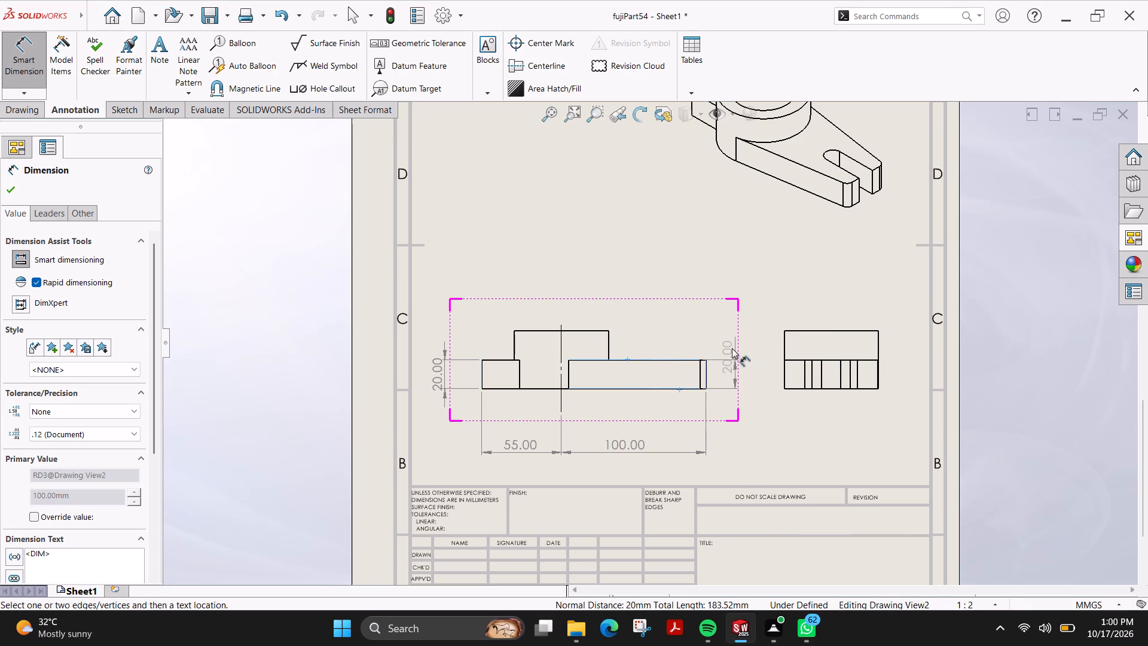
click(735, 333)
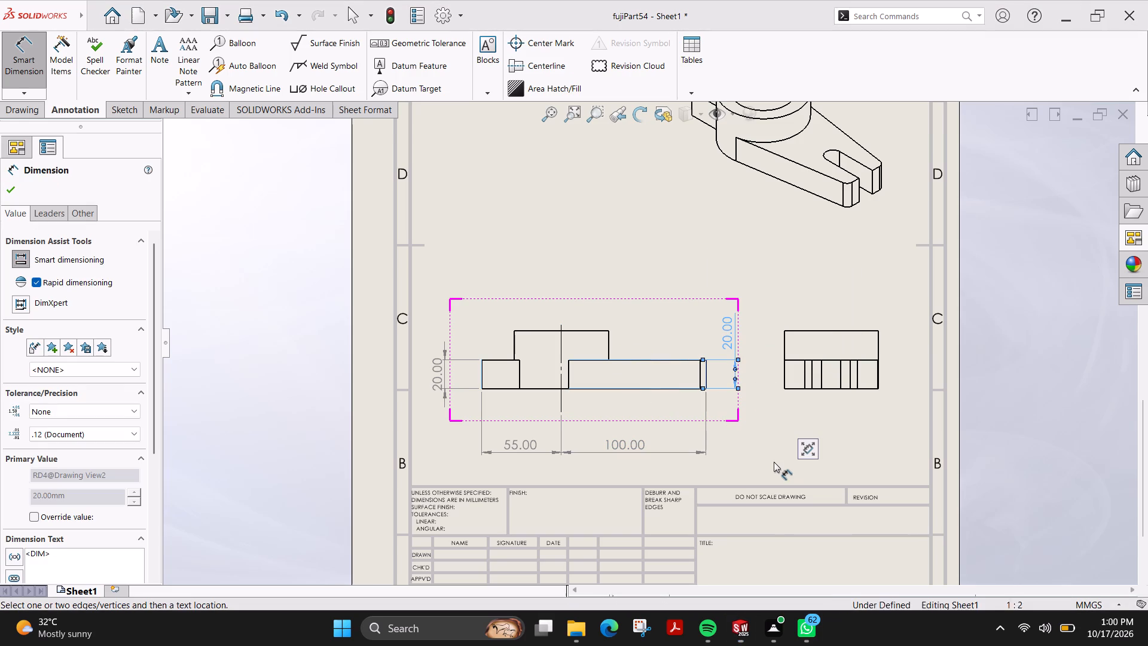
Dimension the diameters of the cylinder's inner and outer circles in the top view.
scroll(699, 281, up, 3)
scroll(599, 178, up, 1)
scroll(638, 155, down, 4)
scroll(637, 206, down, 5)
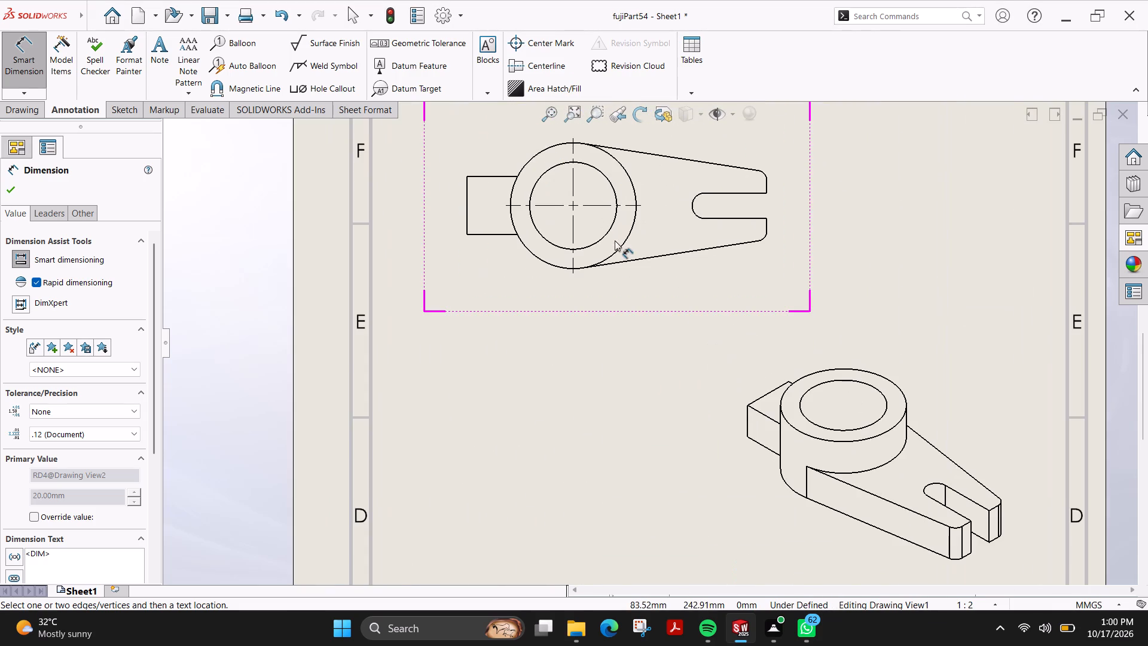
scroll(614, 240, up, 3)
scroll(617, 237, down, 5)
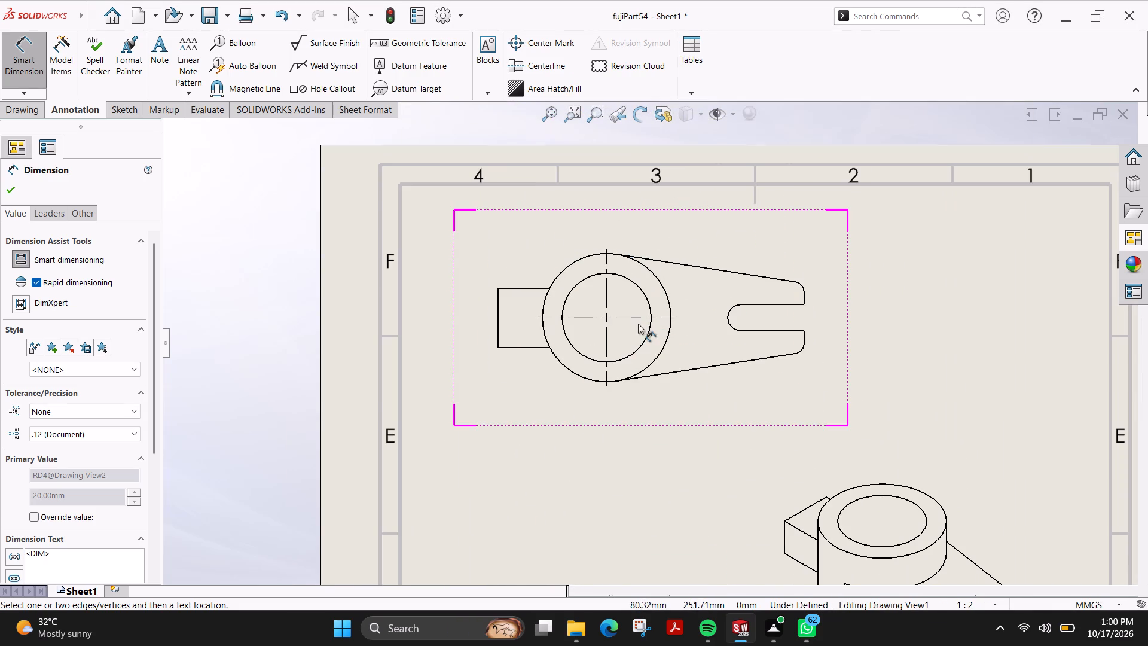
click(593, 359)
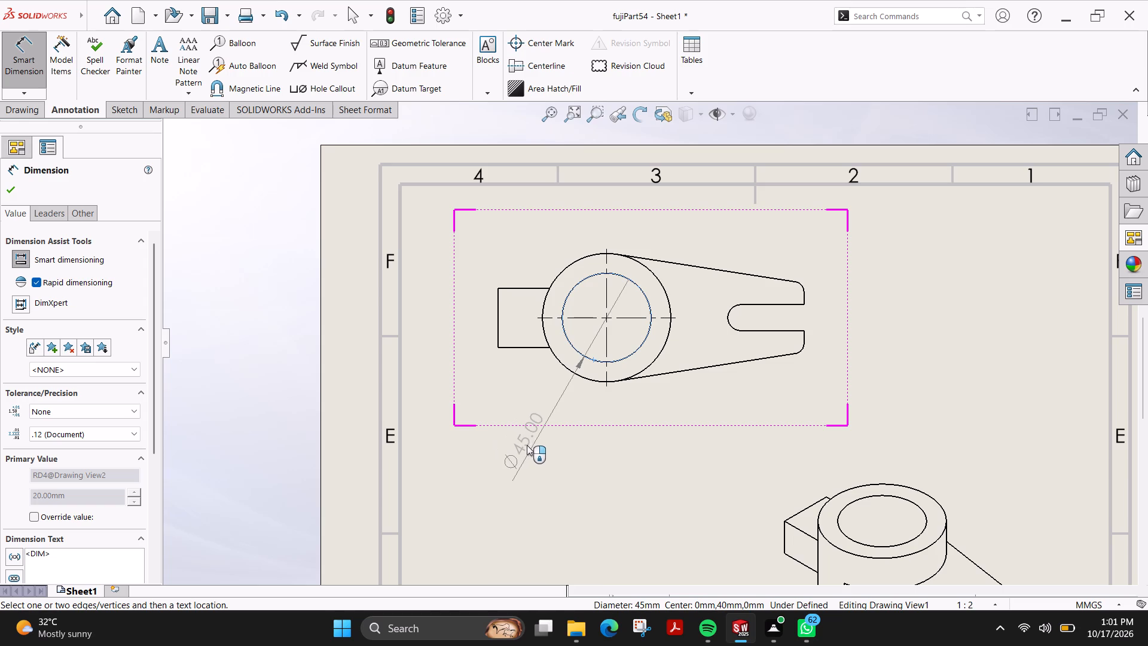
click(527, 445)
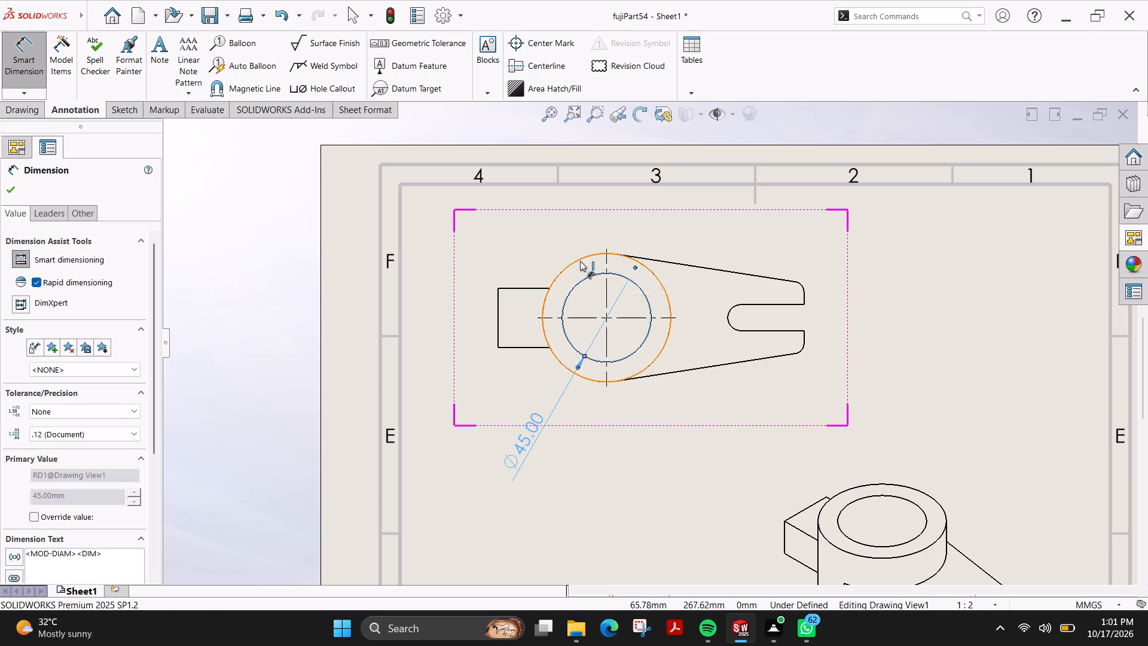
click(580, 261)
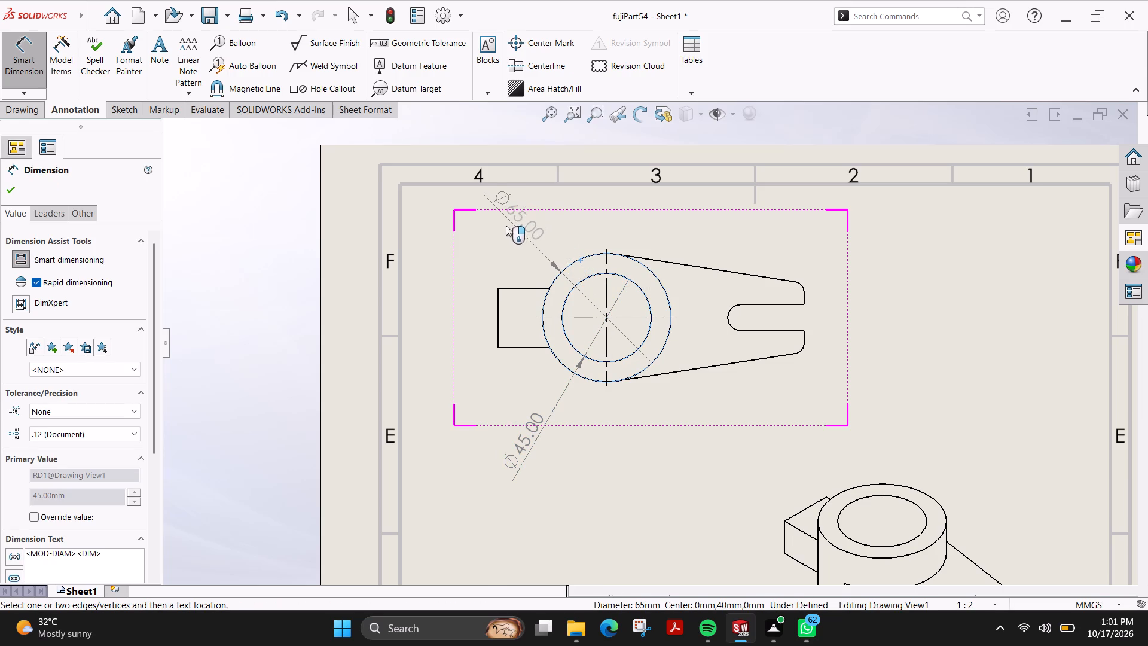
click(486, 220)
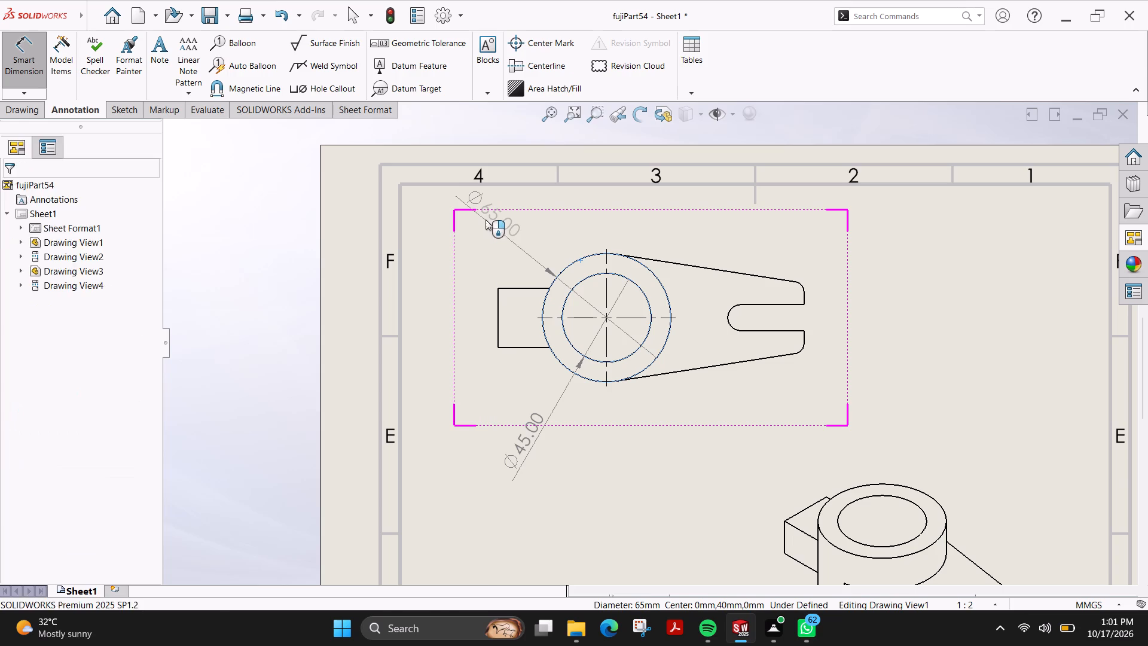
Dimension the rectangular block's width between its two parallel edges in the top view, placing it beyond the block's end.
click(524, 288)
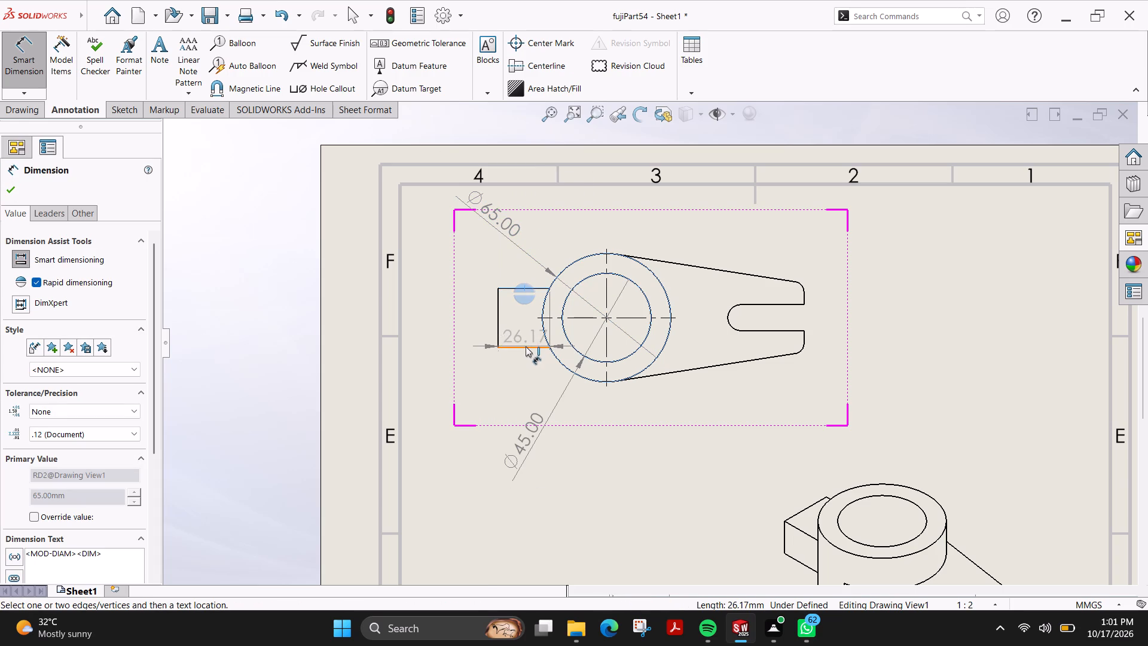
click(526, 346)
click(456, 322)
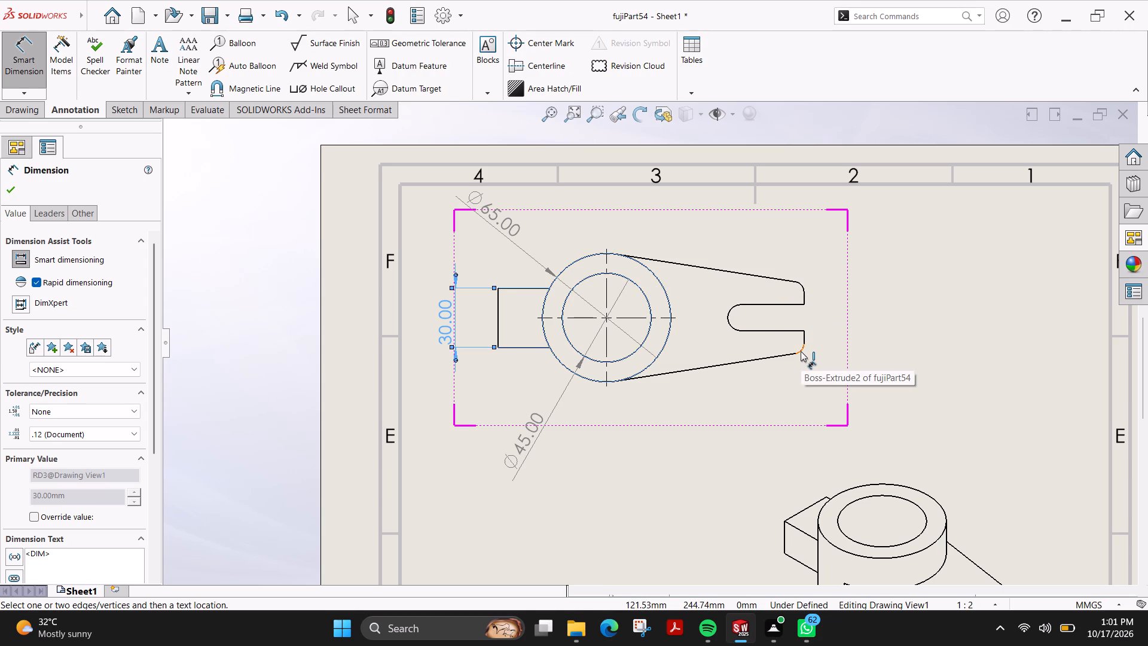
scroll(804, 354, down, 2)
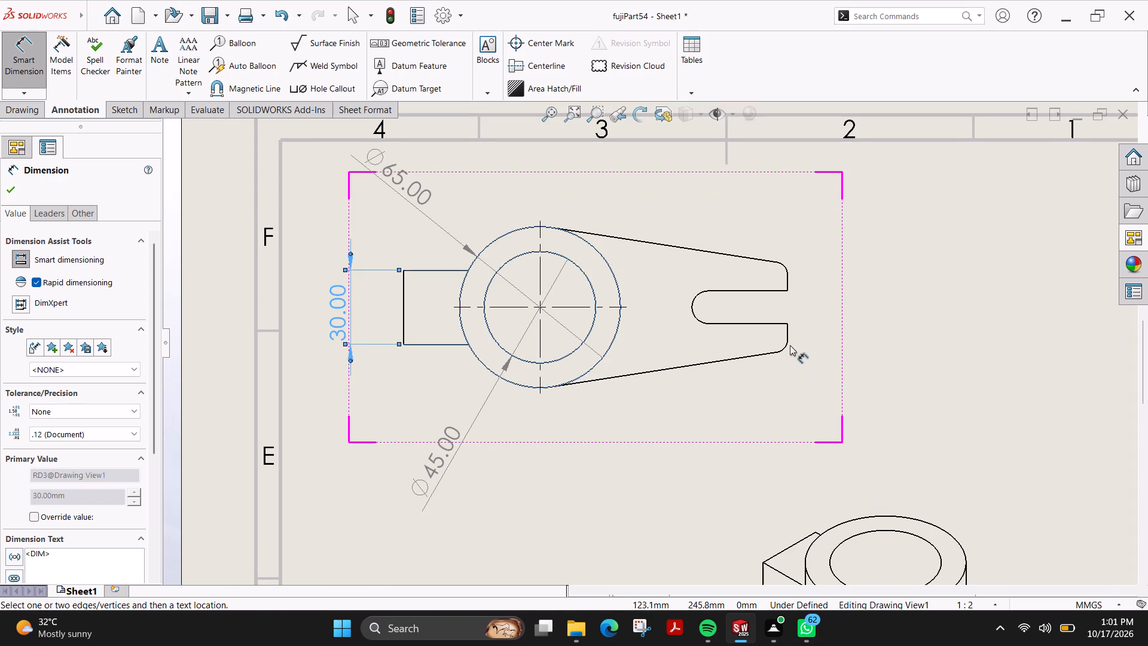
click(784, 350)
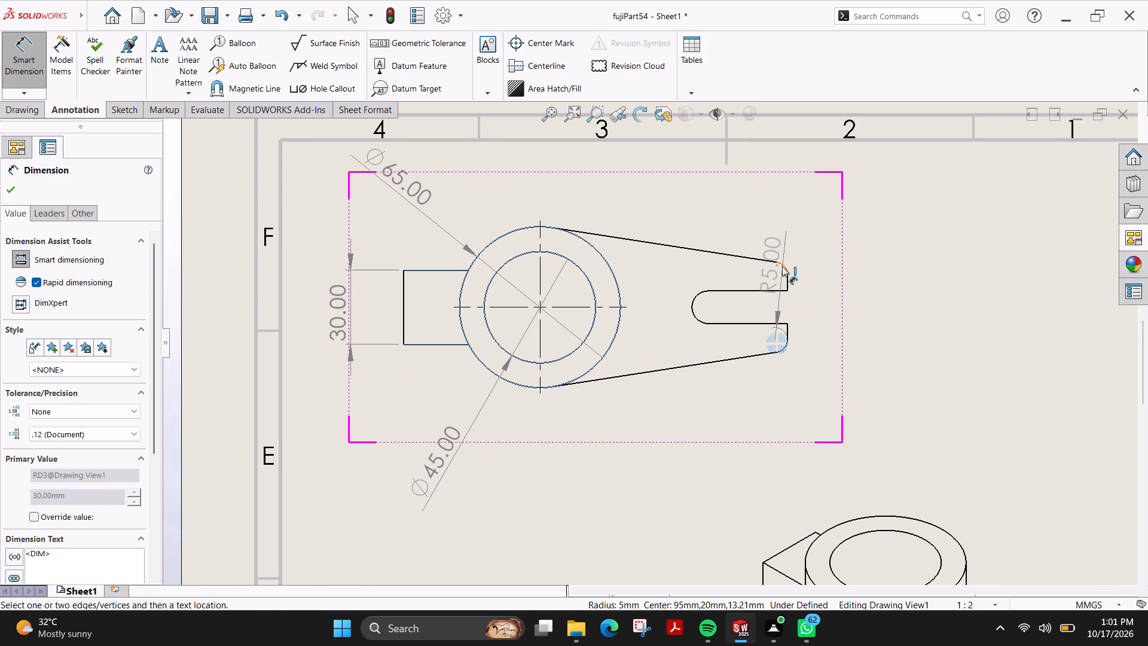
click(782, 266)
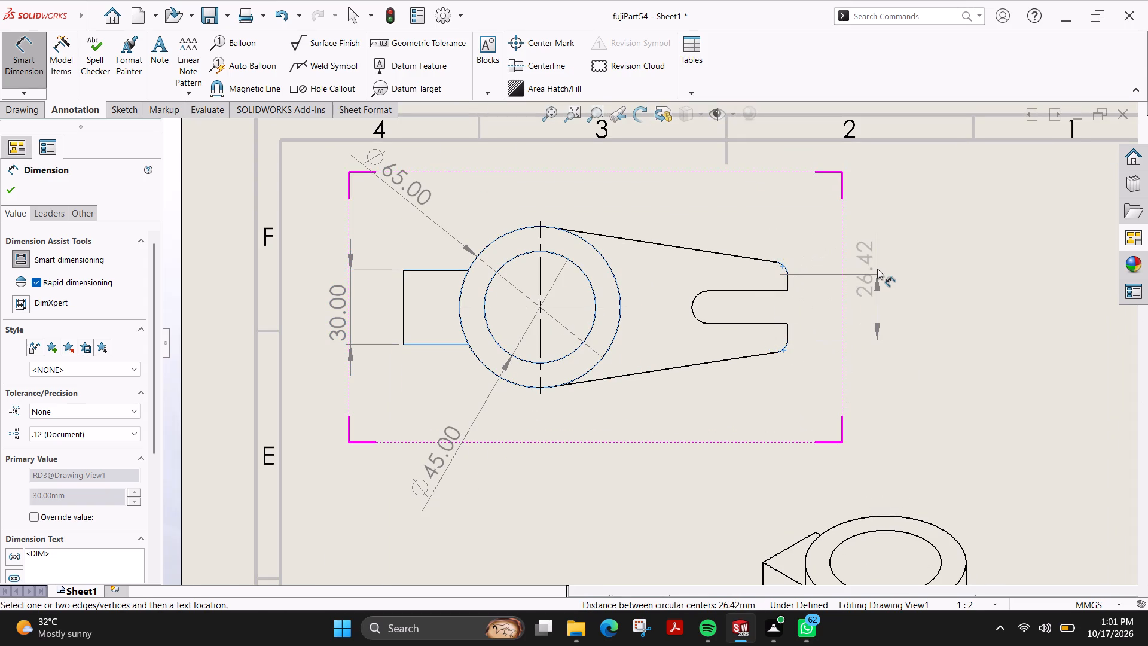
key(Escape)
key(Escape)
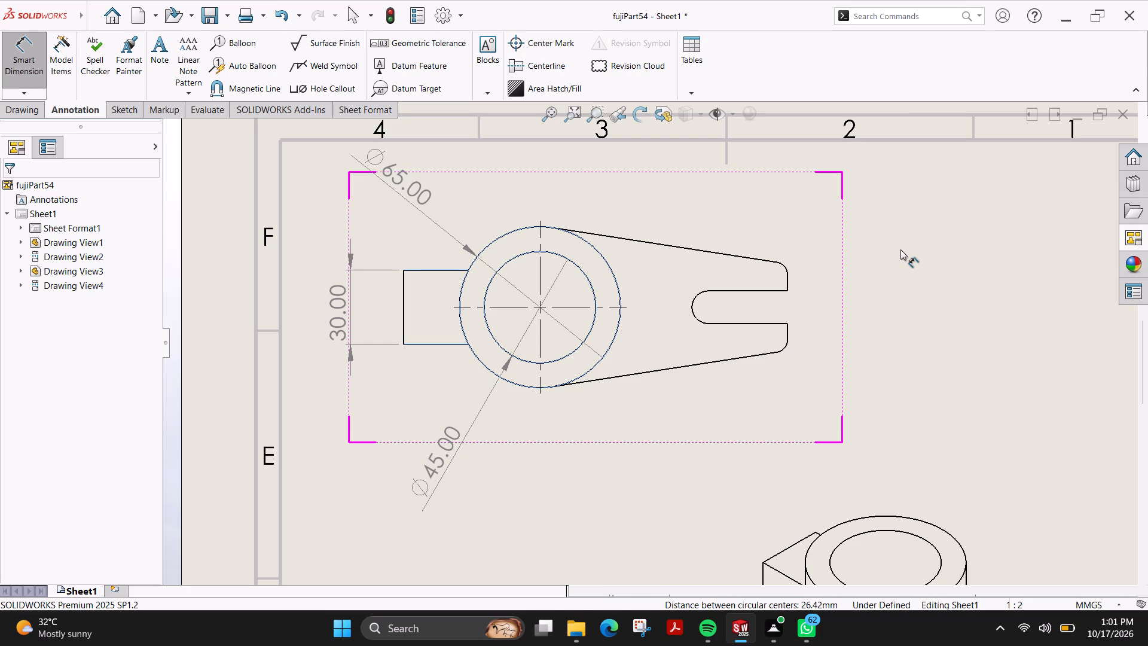
Add a center mark to the slot's rounded inner end in the top view.
scroll(787, 223, down, 3)
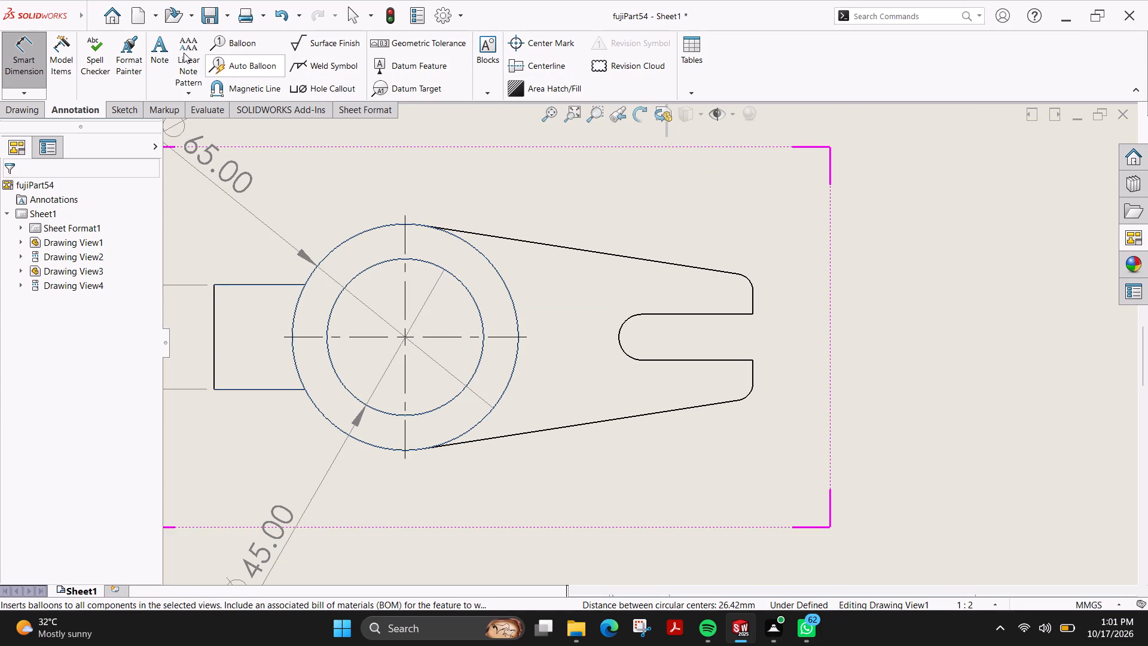
scroll(567, 204, down, 3)
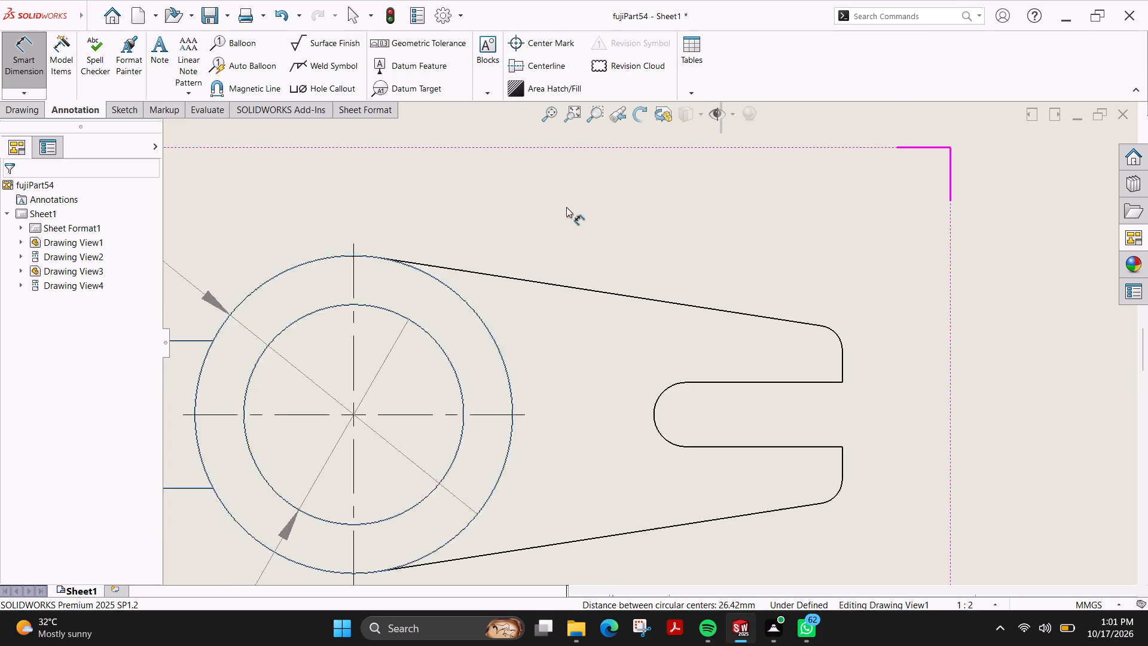
scroll(566, 207, up, 5)
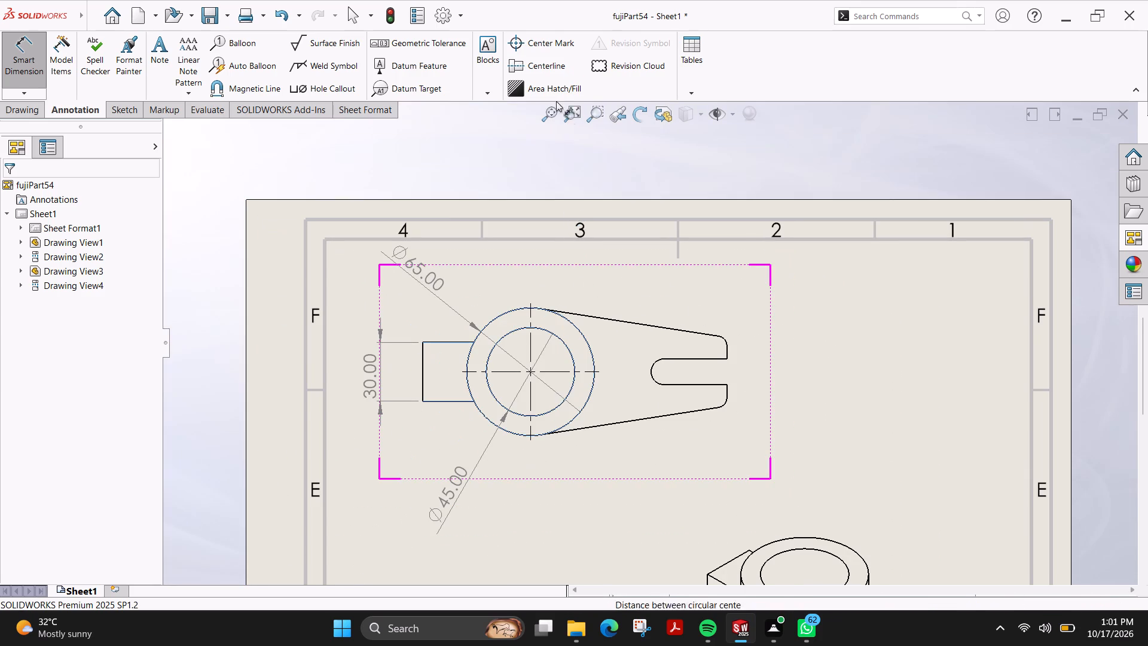
click(541, 47)
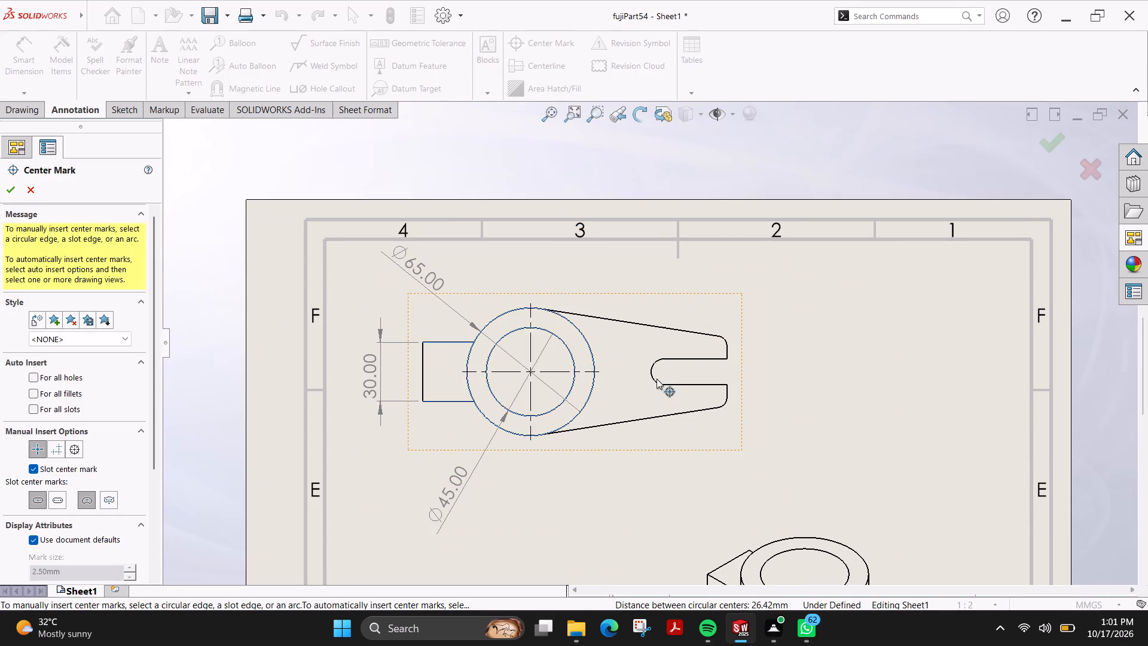
click(652, 373)
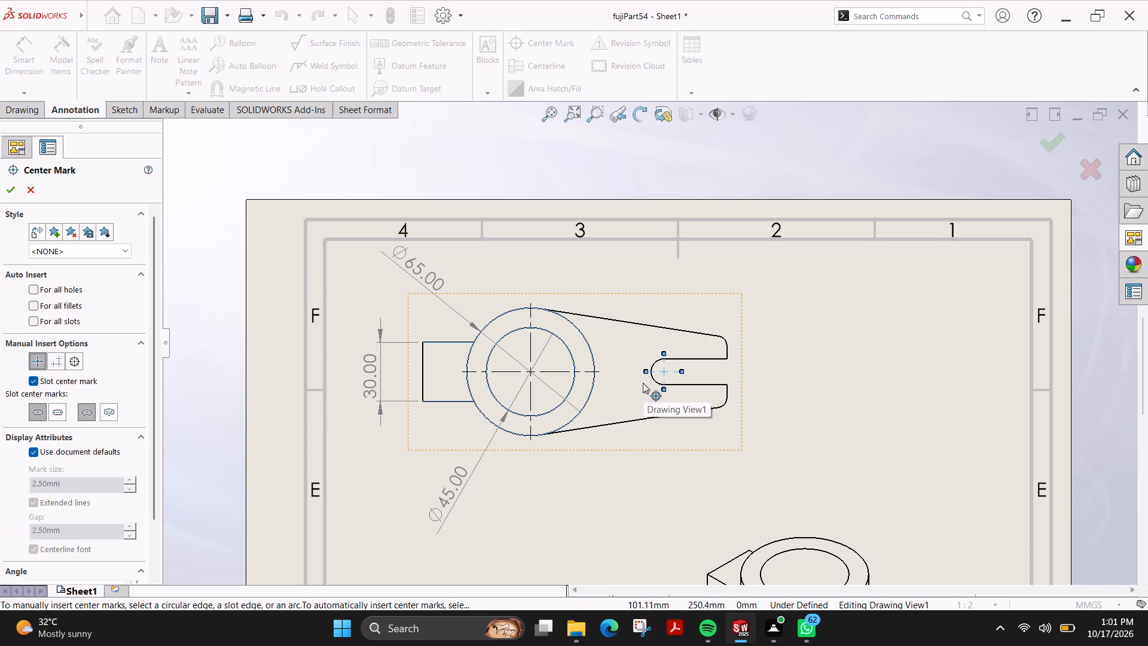
Dimension the slot's length from its center mark to the arm's end edge in the top view, placing it below the arm.
click(14, 189)
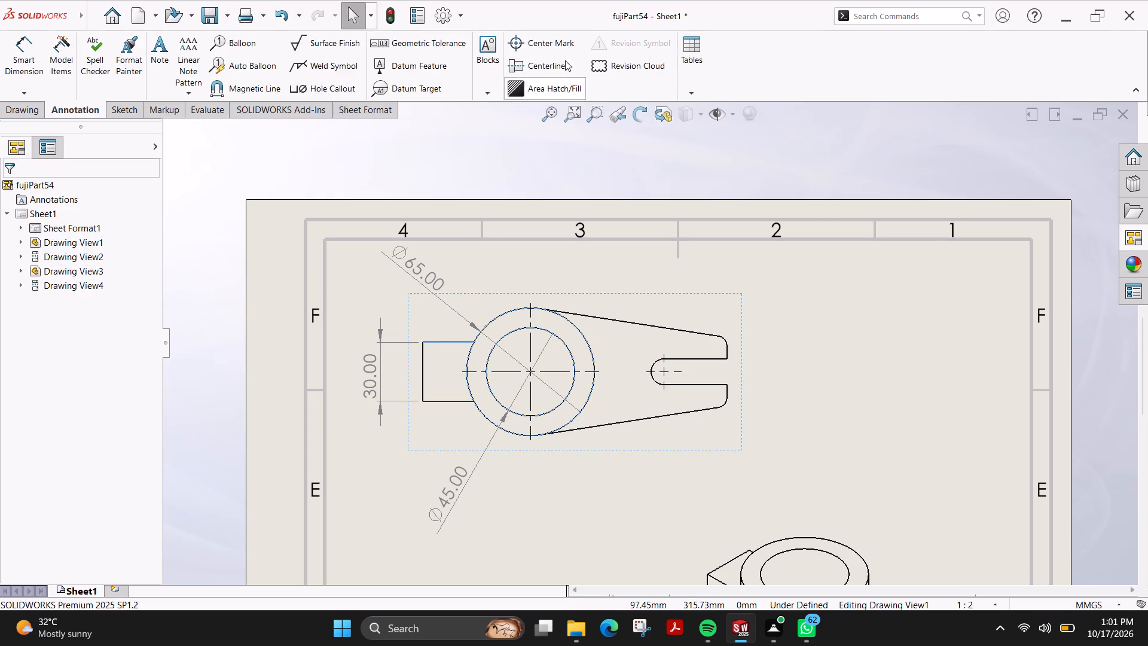
click(14, 59)
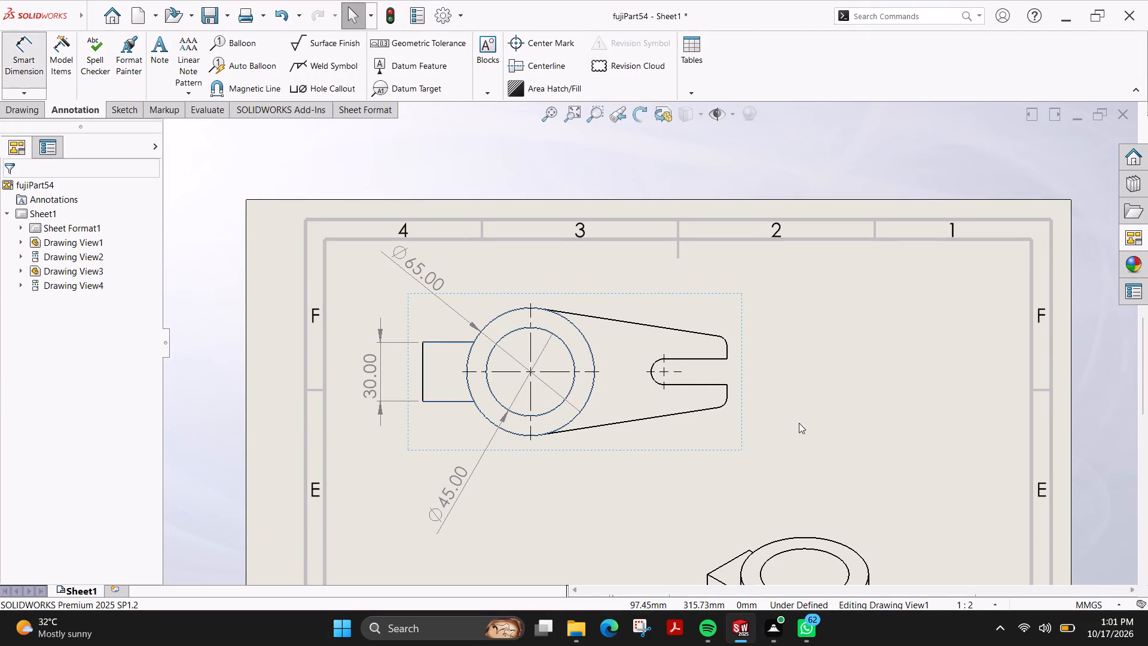
click(662, 377)
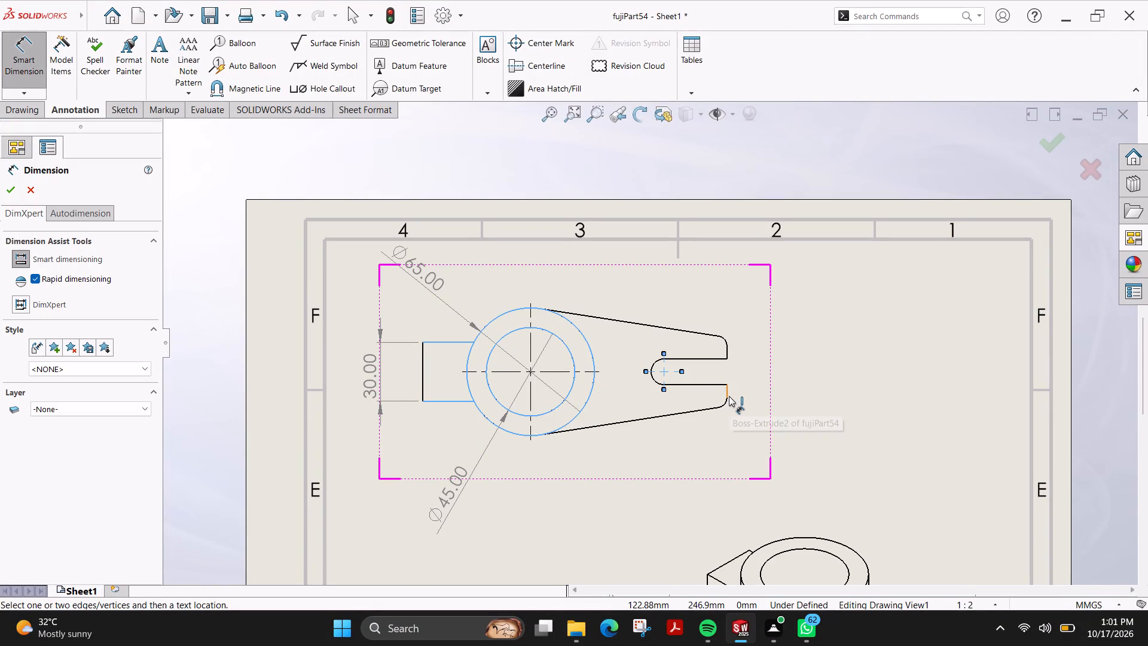
click(729, 394)
click(697, 458)
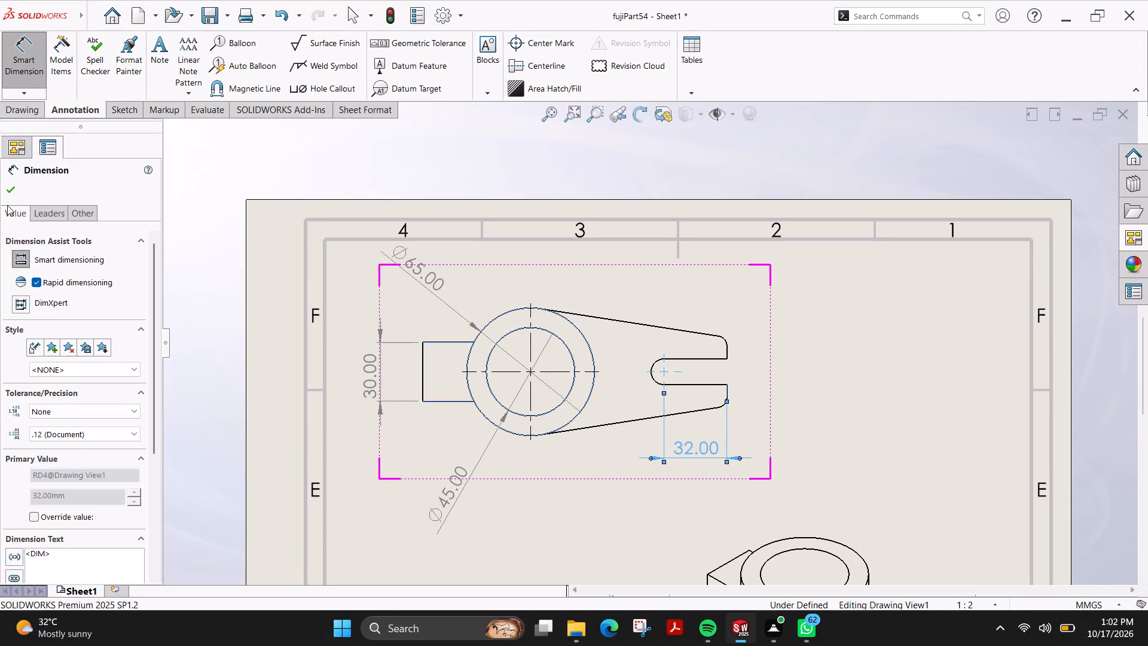
click(11, 190)
Set the display style of the front, top and right views to Shaded With Edges.
scroll(732, 395, up, 8)
scroll(717, 462, down, 2)
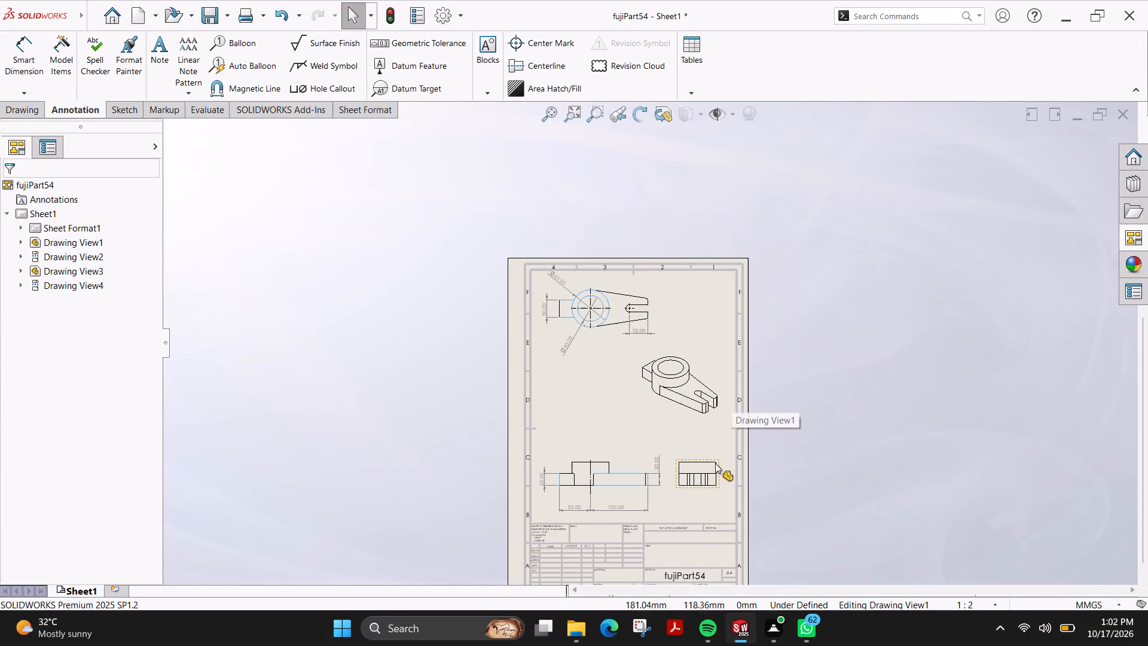
click(554, 459)
scroll(158, 418, down, 4)
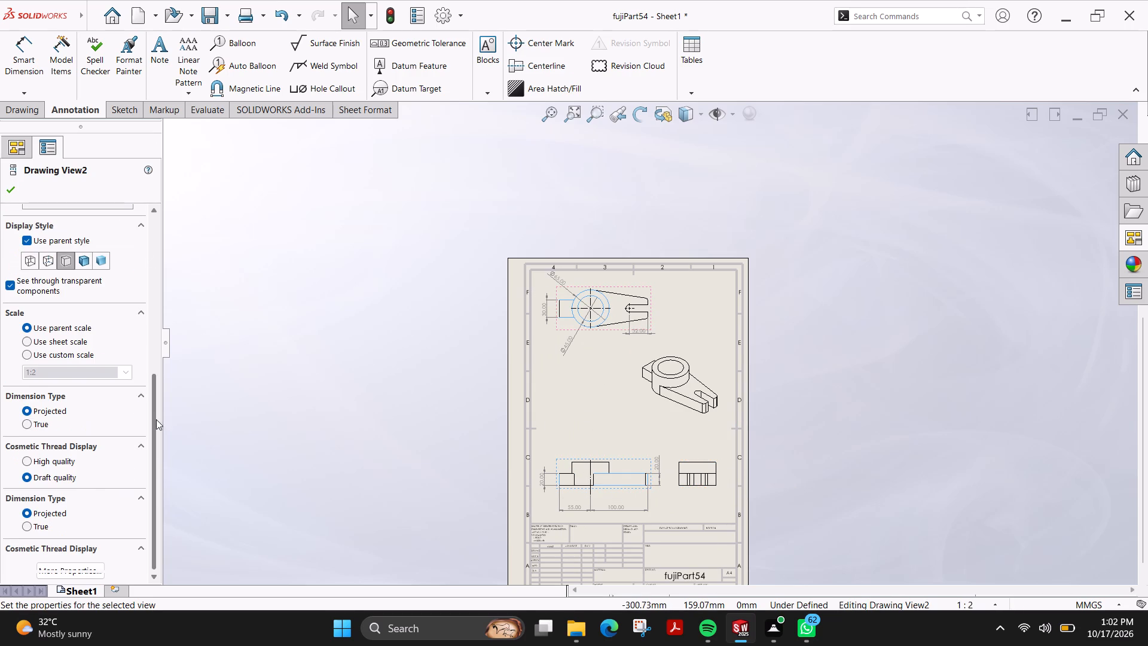
click(78, 260)
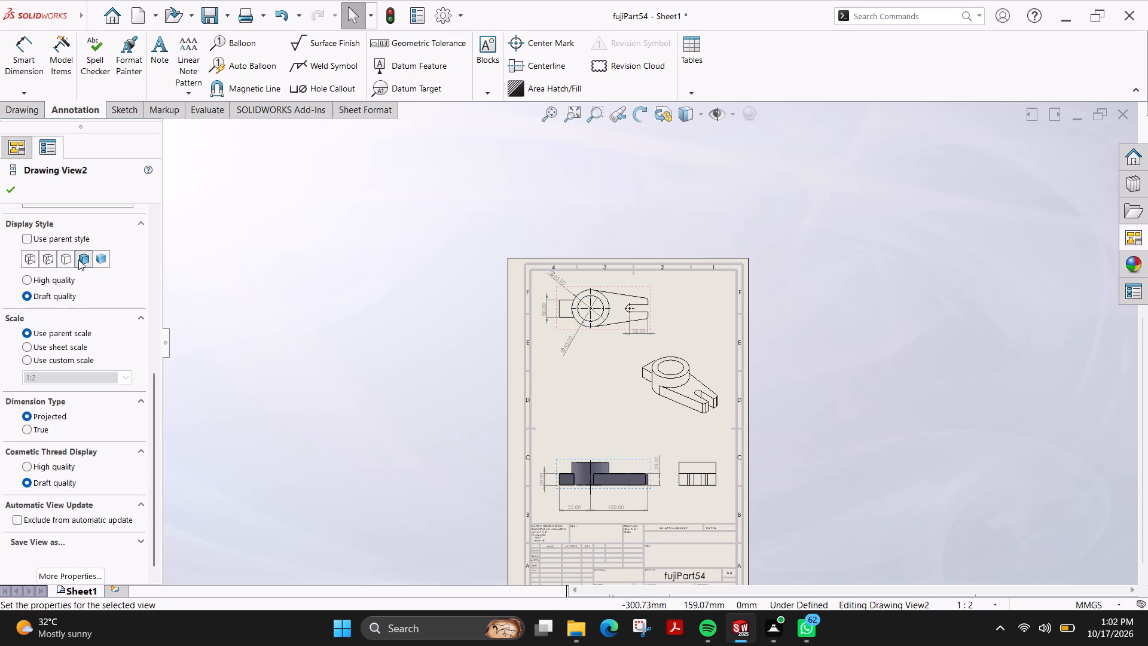
click(11, 188)
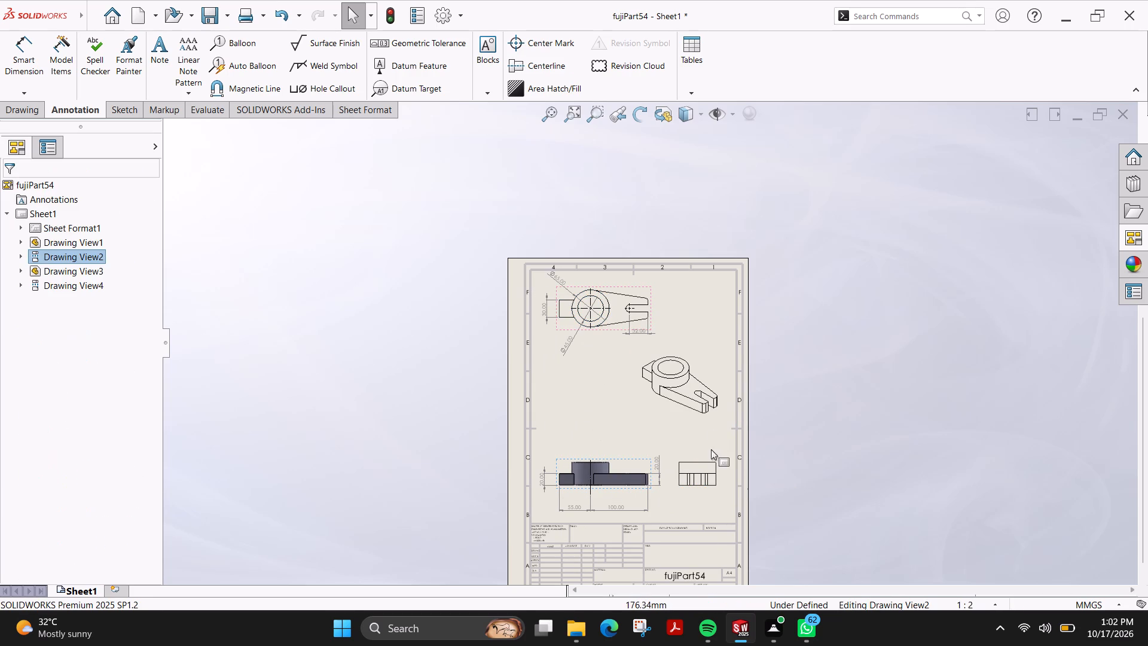
click(718, 458)
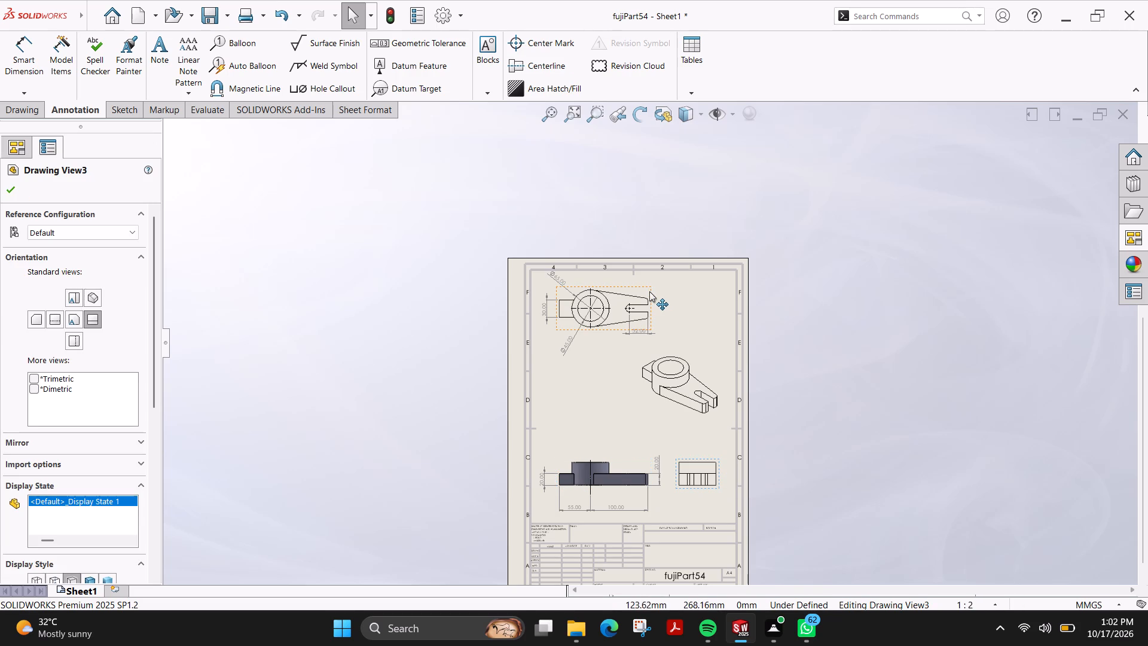
click(650, 290)
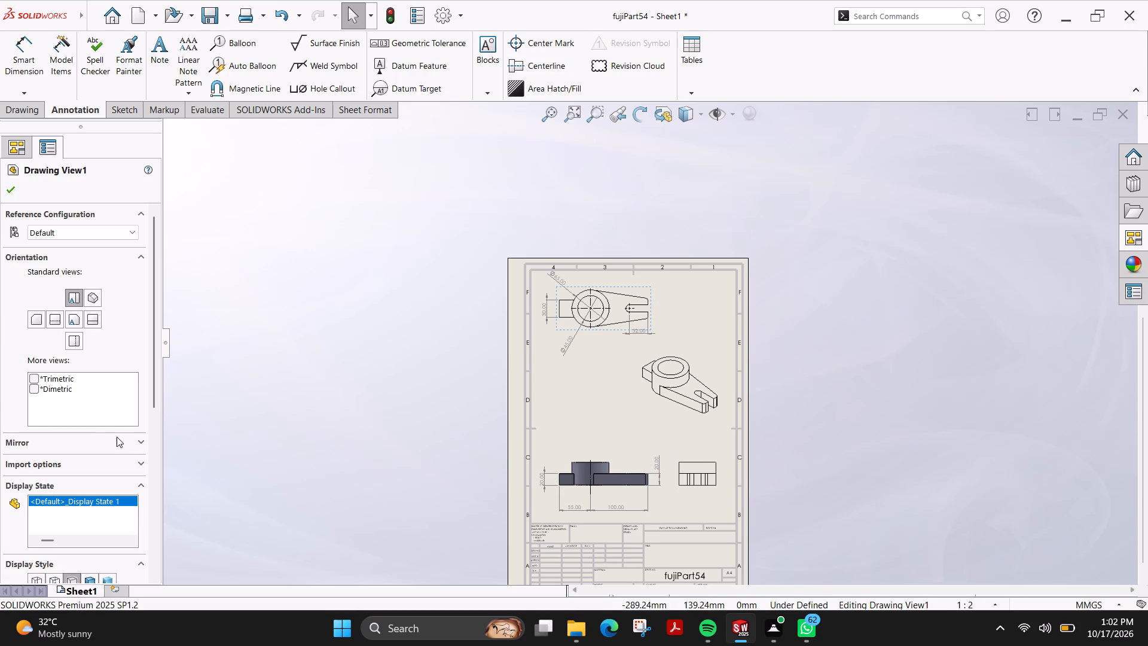
scroll(150, 443, down, 4)
click(92, 259)
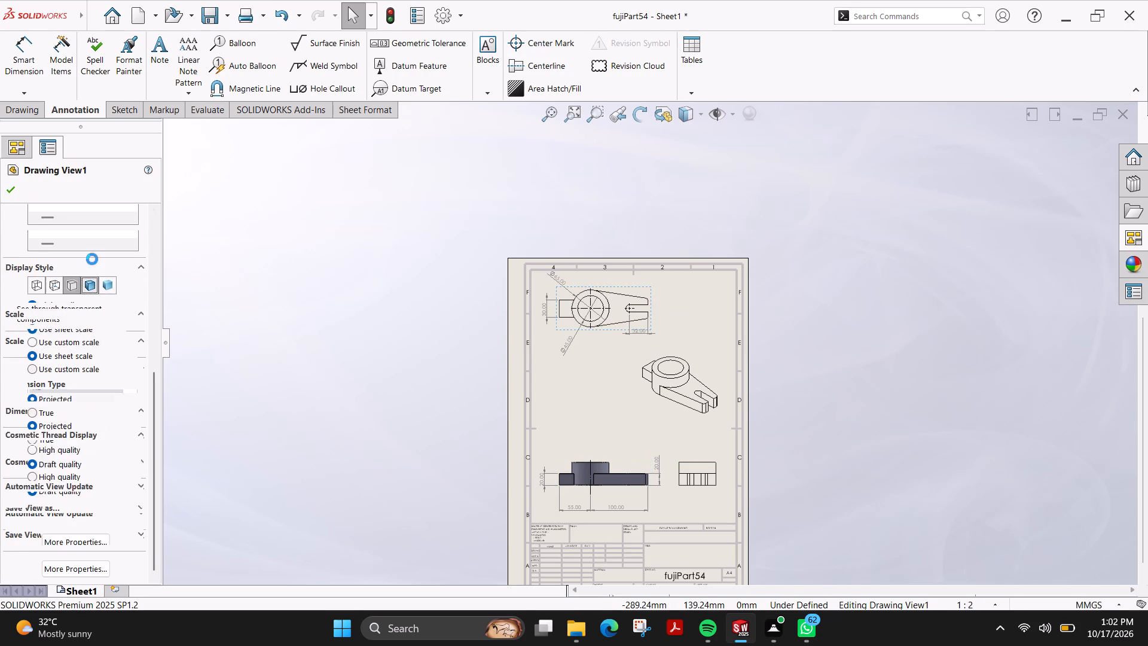
click(15, 193)
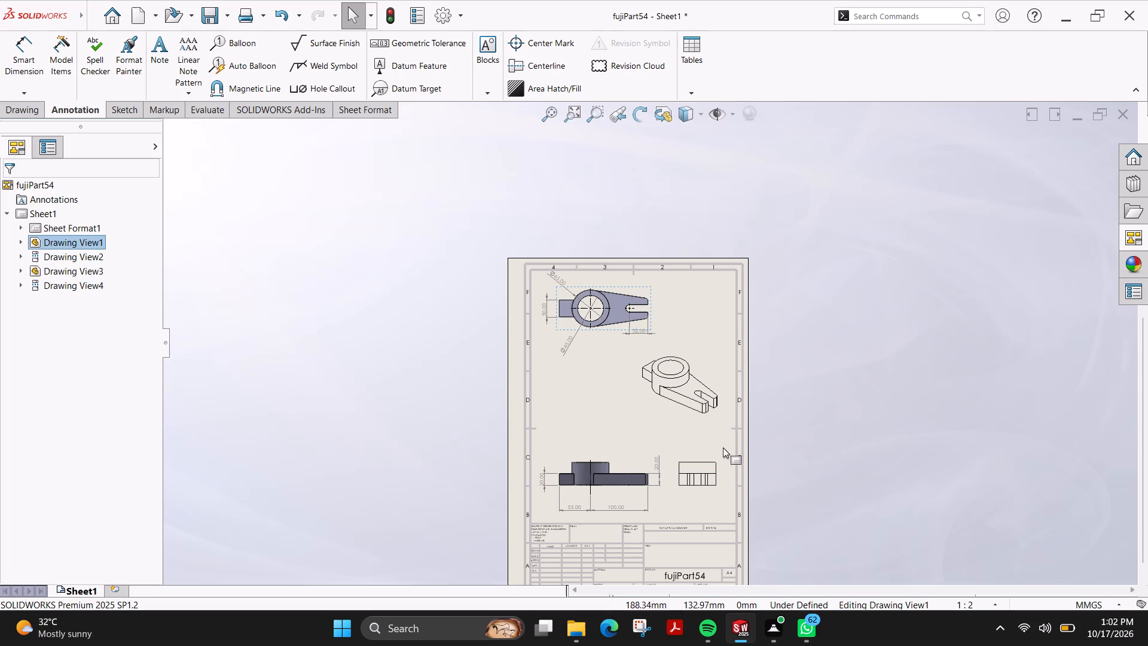
click(723, 460)
scroll(147, 359, down, 3)
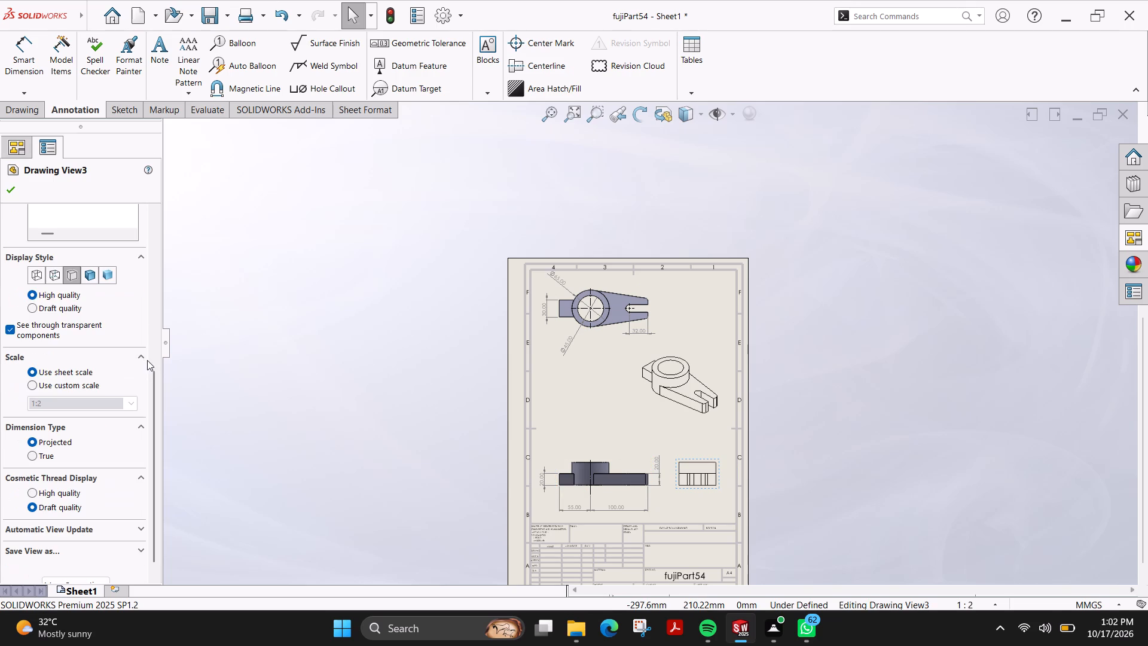
click(88, 282)
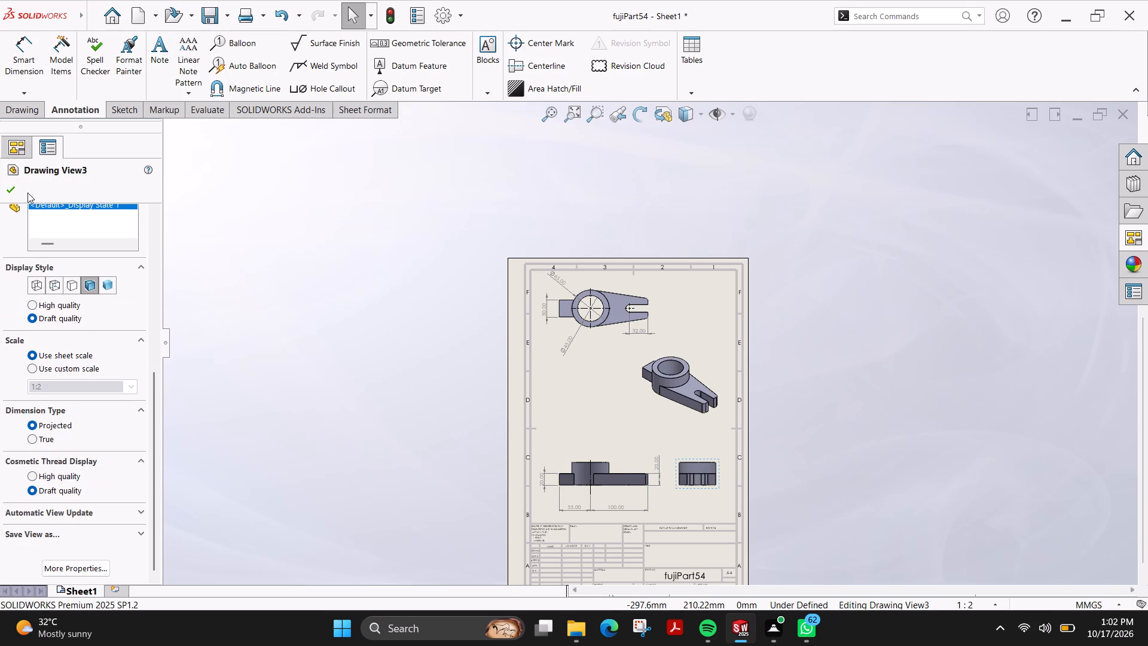
click(11, 190)
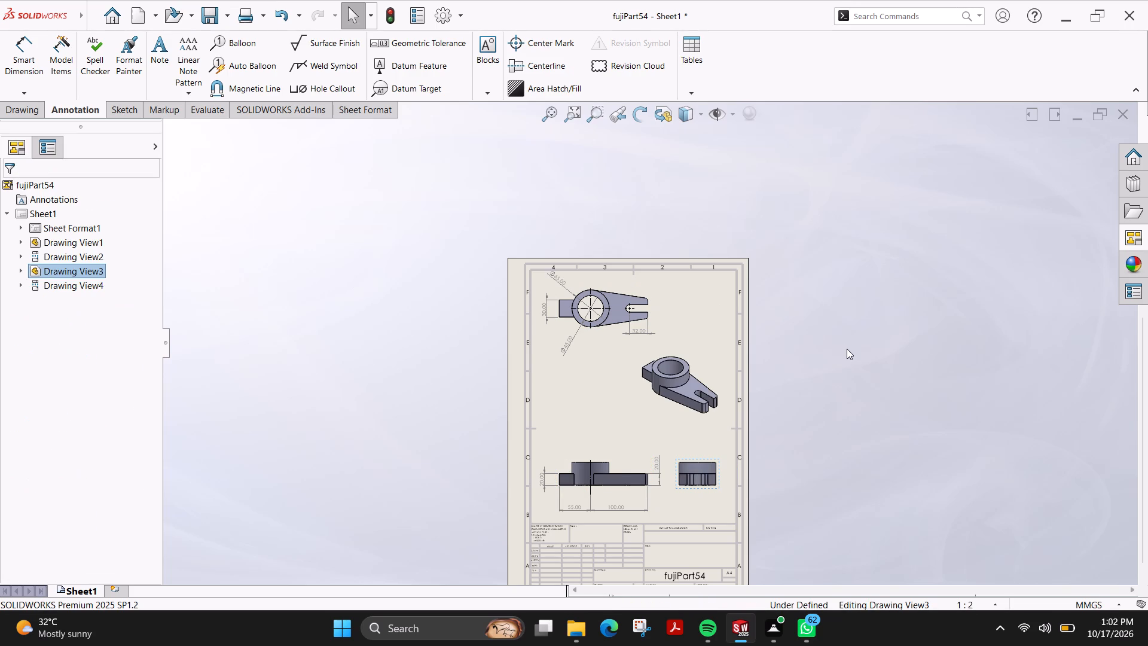
Save the drawing as fujiPart54 in SOLIDWORKS Drawing format in the solid works folder inside Desktop's fuji plot file folder.
key(ctrl+s)
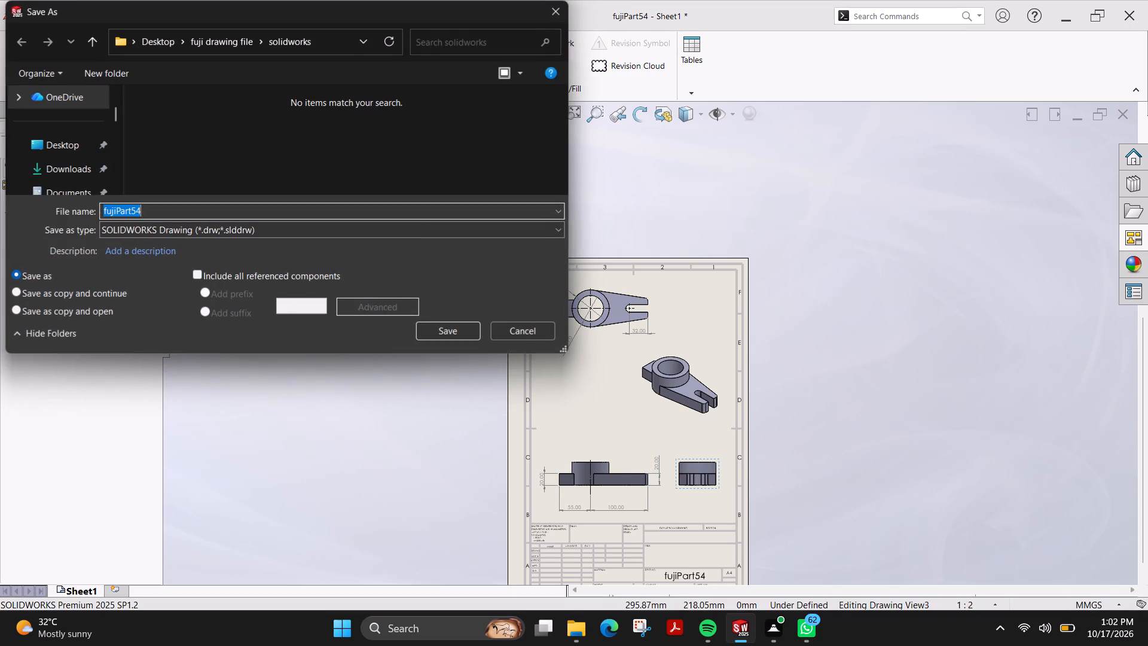
click(161, 41)
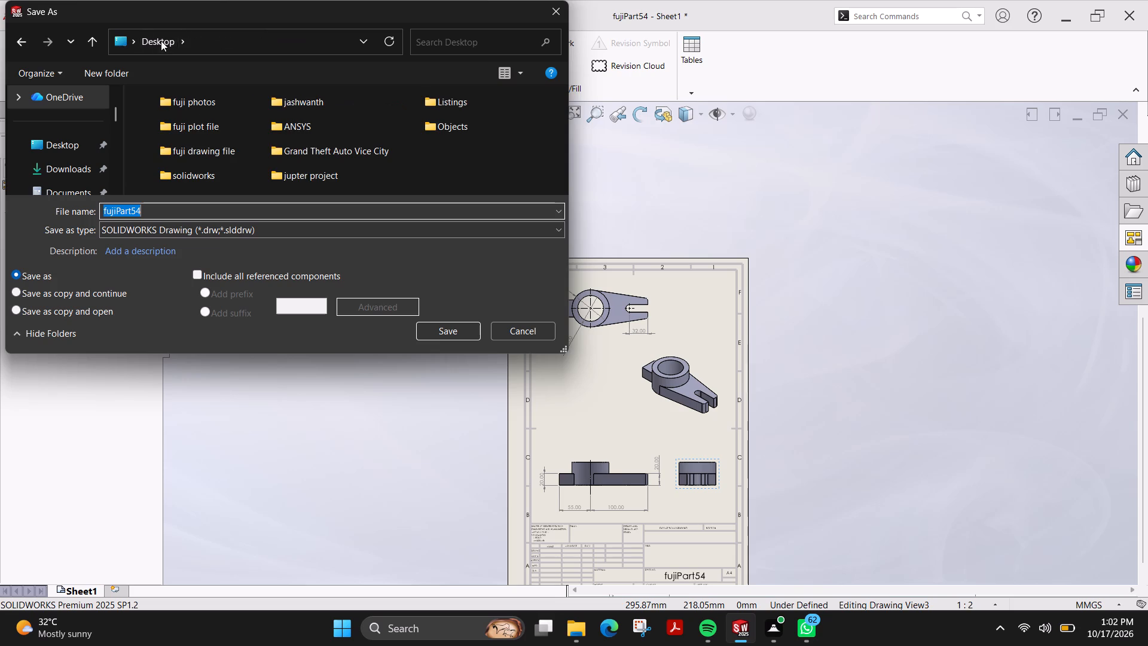
double_click(203, 122)
click(196, 128)
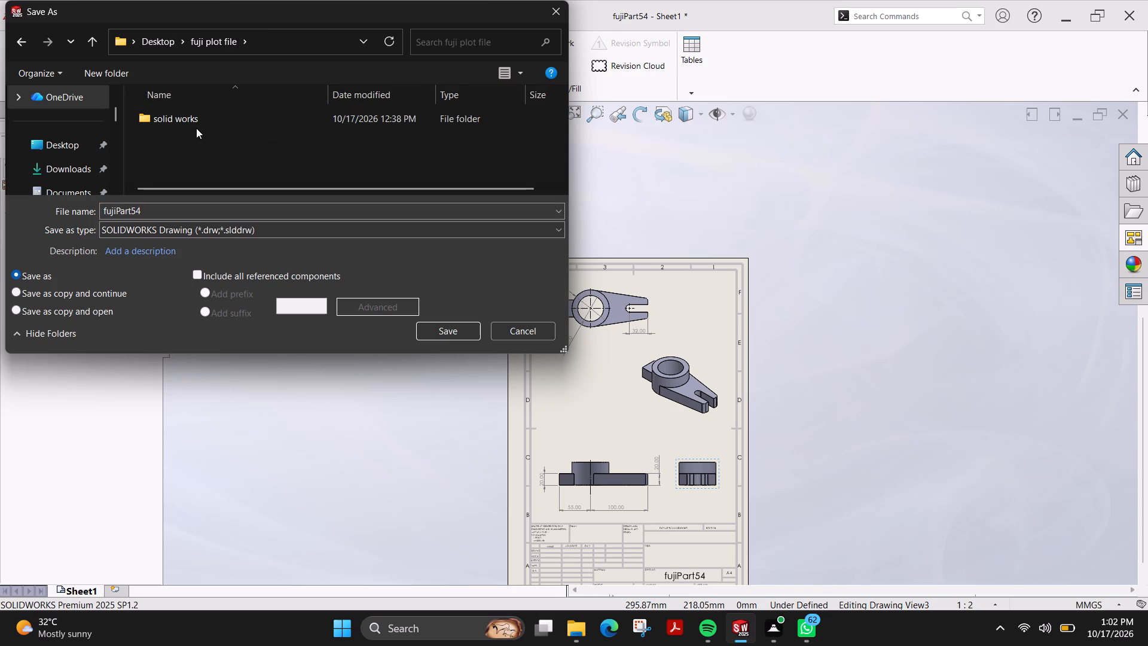
double_click(191, 121)
scroll(334, 94, down, 14)
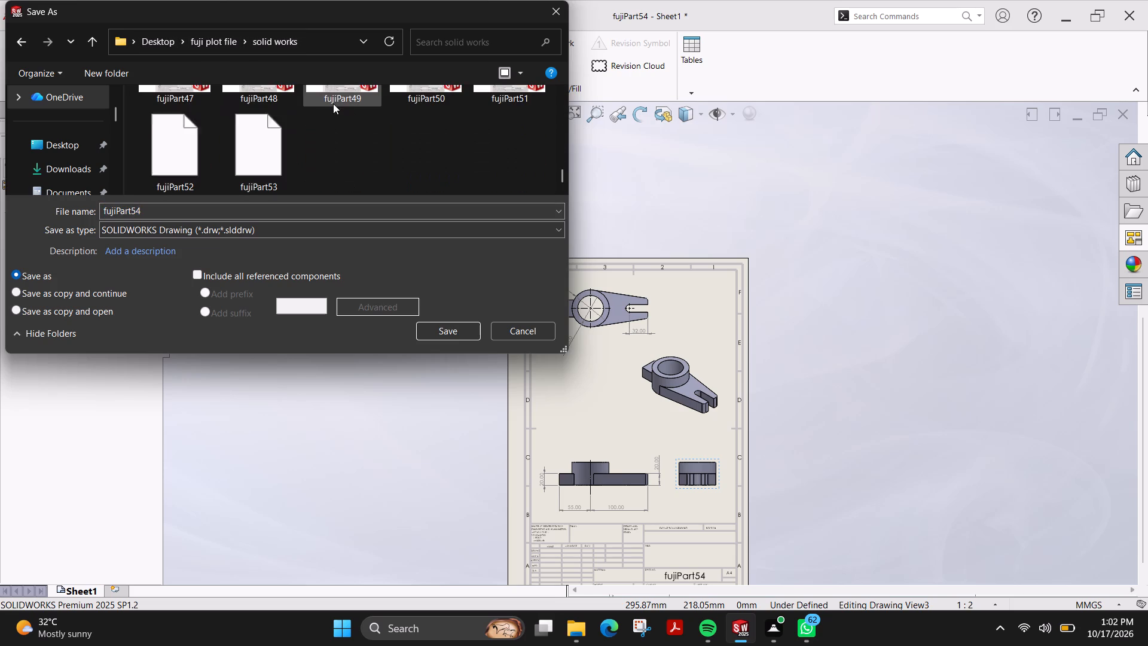
scroll(333, 103, down, 7)
click(447, 331)
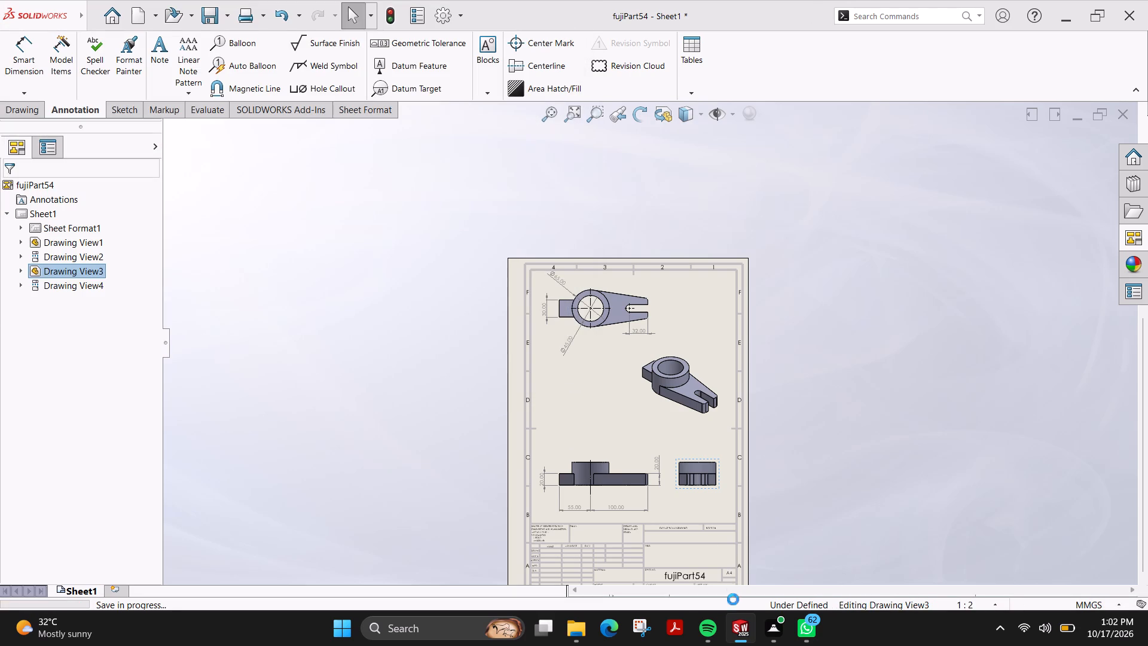